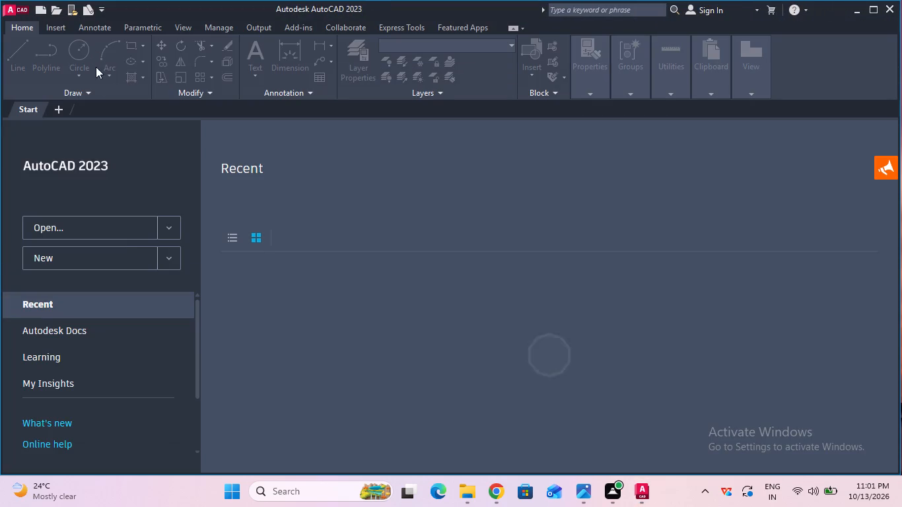
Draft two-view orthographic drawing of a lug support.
Create a new drawing from the acad.dwt template.
left_click(118, 247)
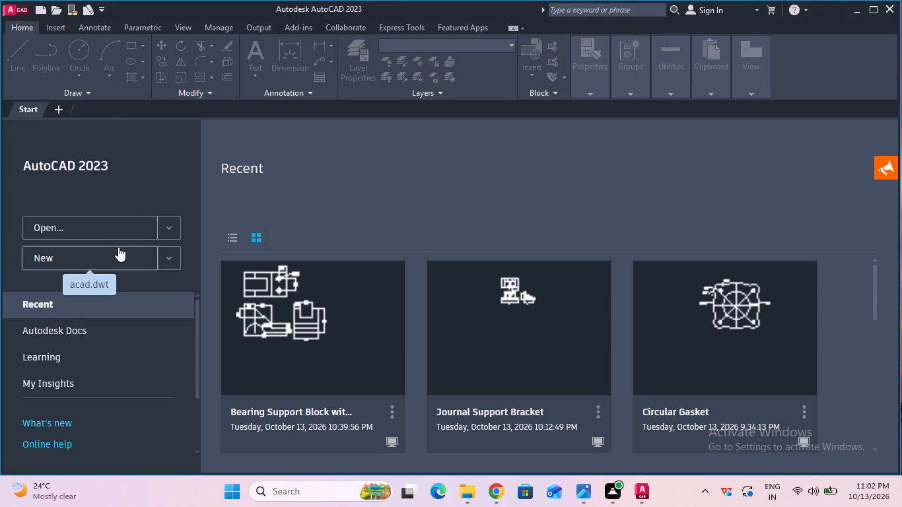
left_click(124, 253)
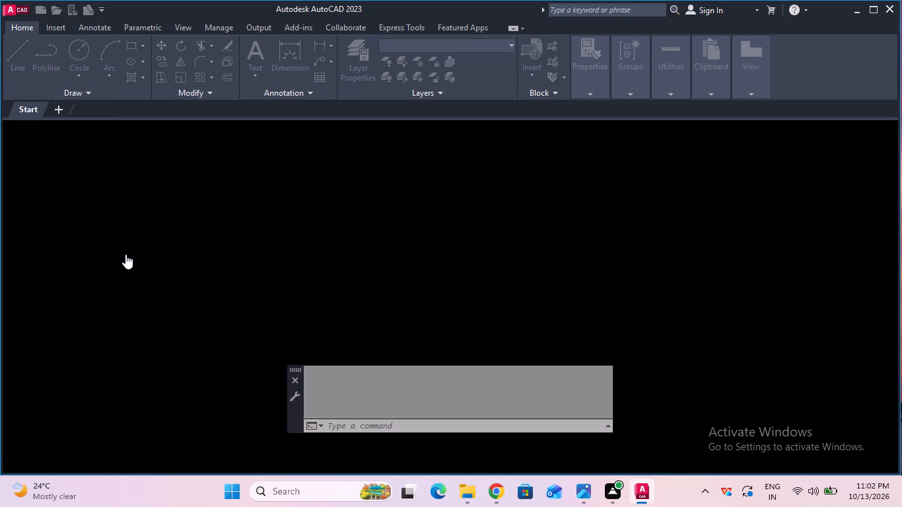
Turn on command logging for the drawing with LOGFILEON.
left_click(405, 420)
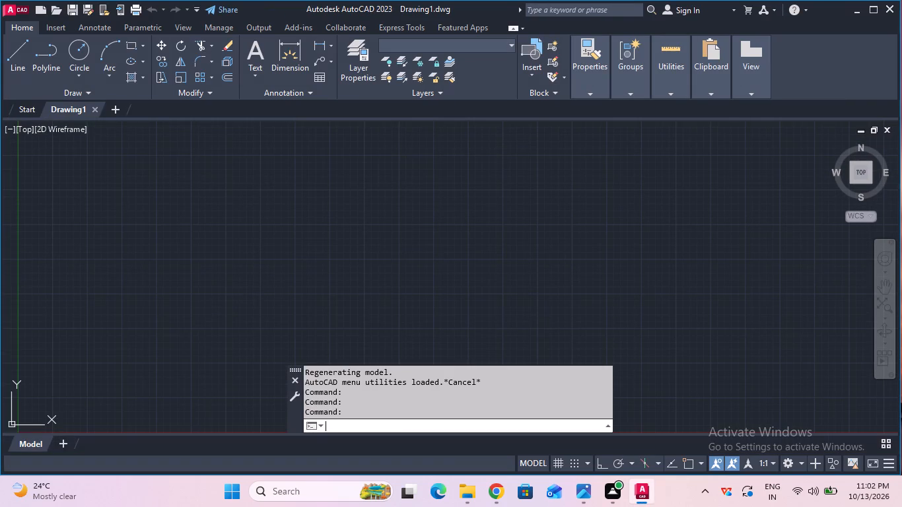
type("log")
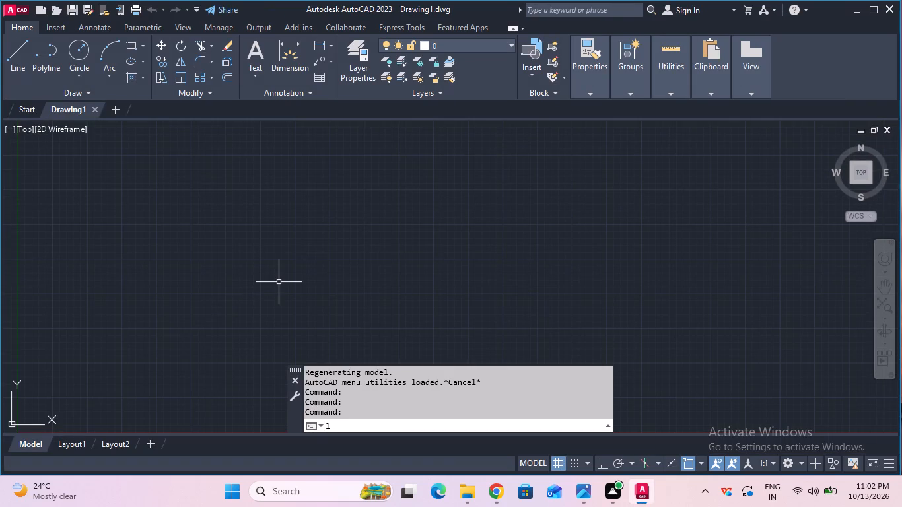
left_click(399, 316)
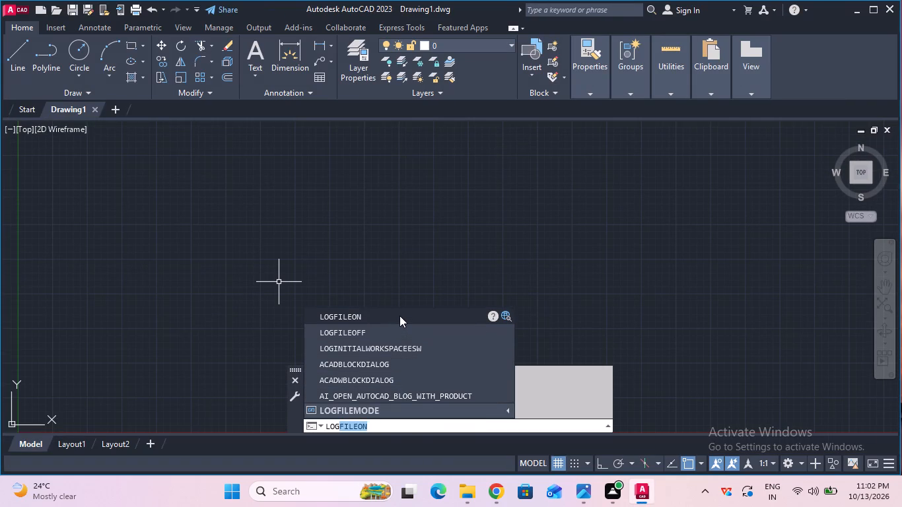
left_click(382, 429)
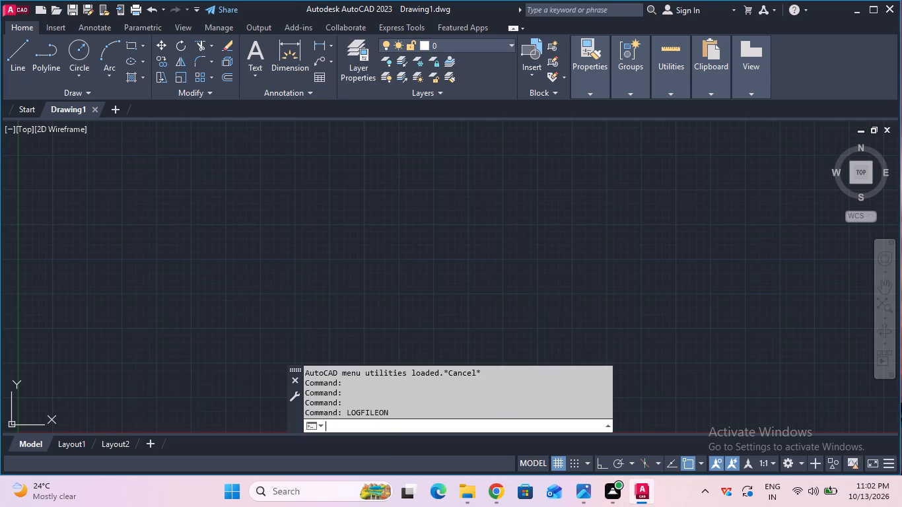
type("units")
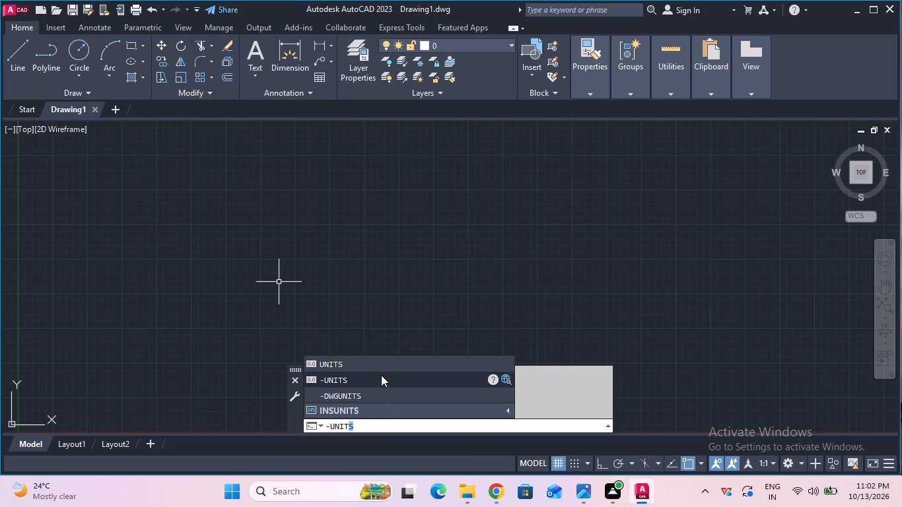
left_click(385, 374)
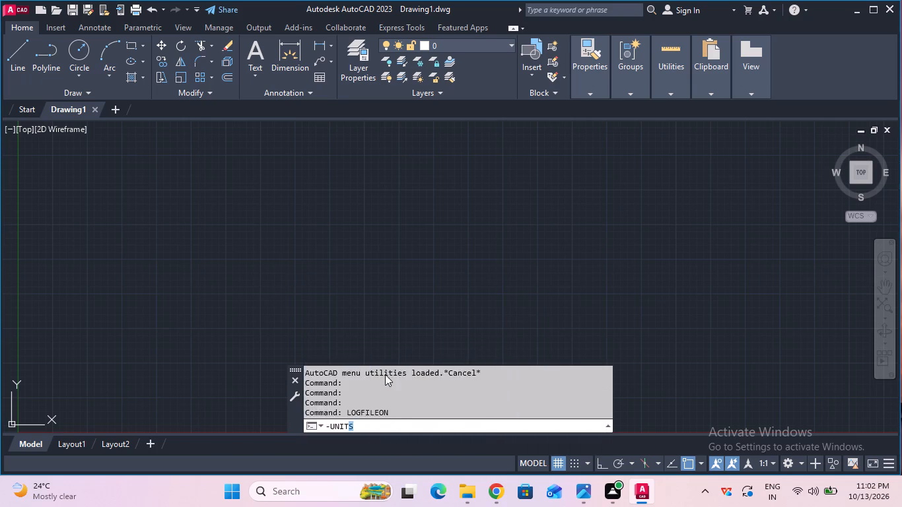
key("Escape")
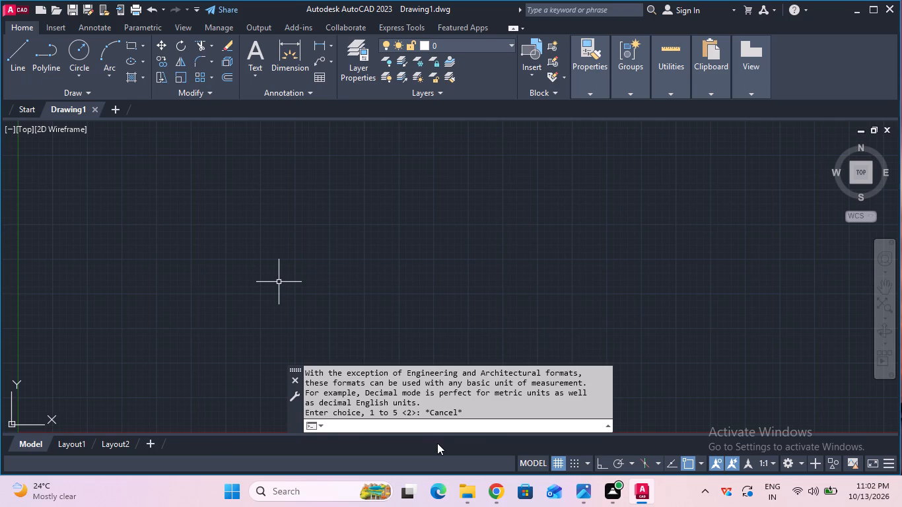
Configure the drawing units with decimal length precision 0 and millimeters as the insertion scale.
left_click(440, 426)
type("uni")
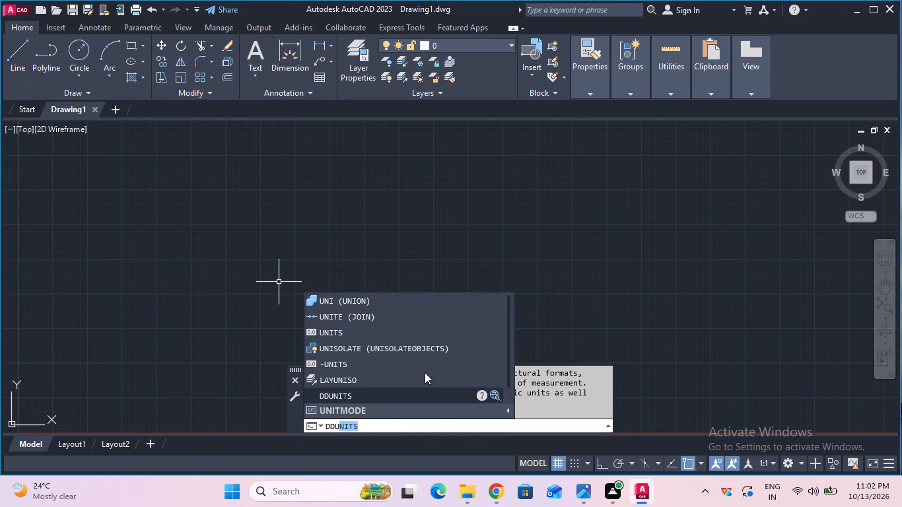
left_click(416, 328)
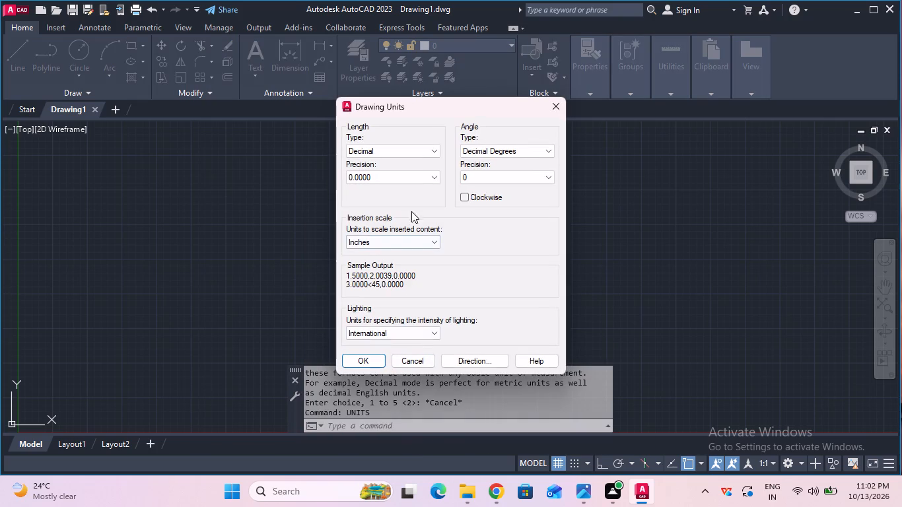
left_click(415, 174)
left_click(414, 193)
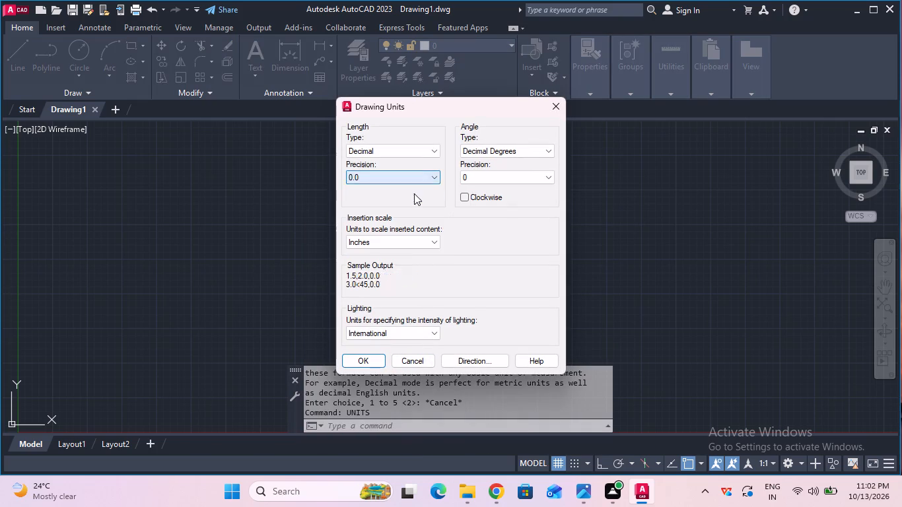
left_click(414, 182)
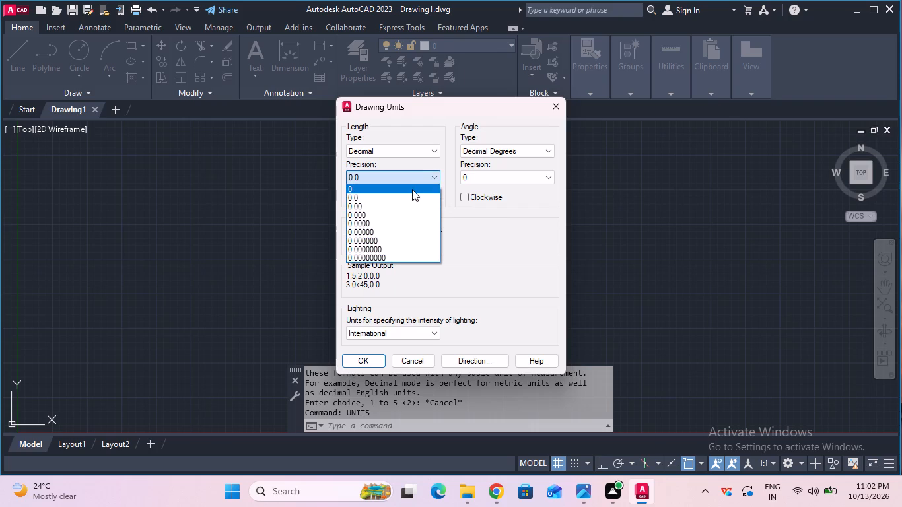
left_click(412, 189)
left_click(419, 238)
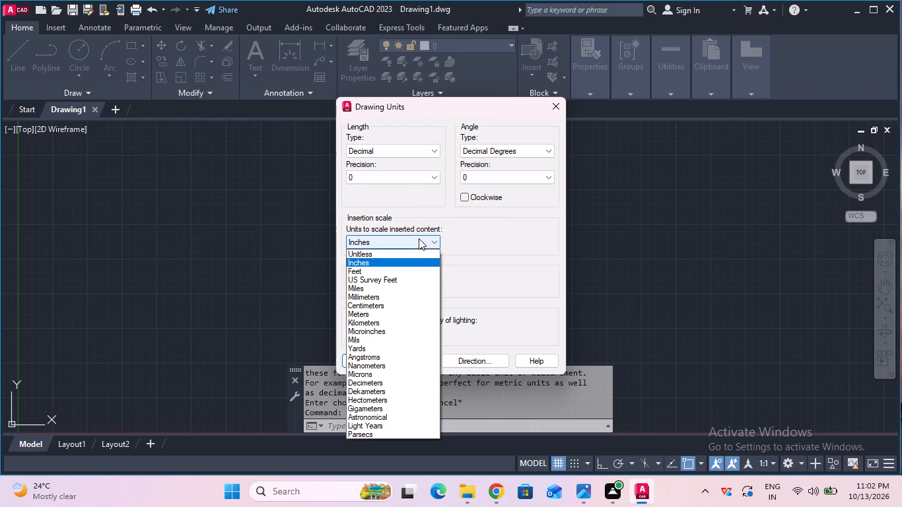
left_click(419, 295)
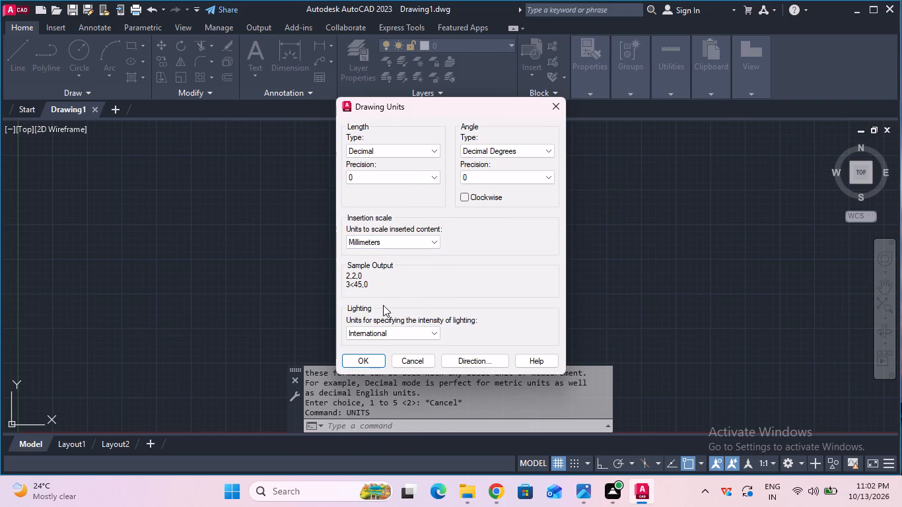
left_click(366, 361)
Modify the Standard dimension style to use text height 6 and ISO standard text alignment.
left_click(368, 421)
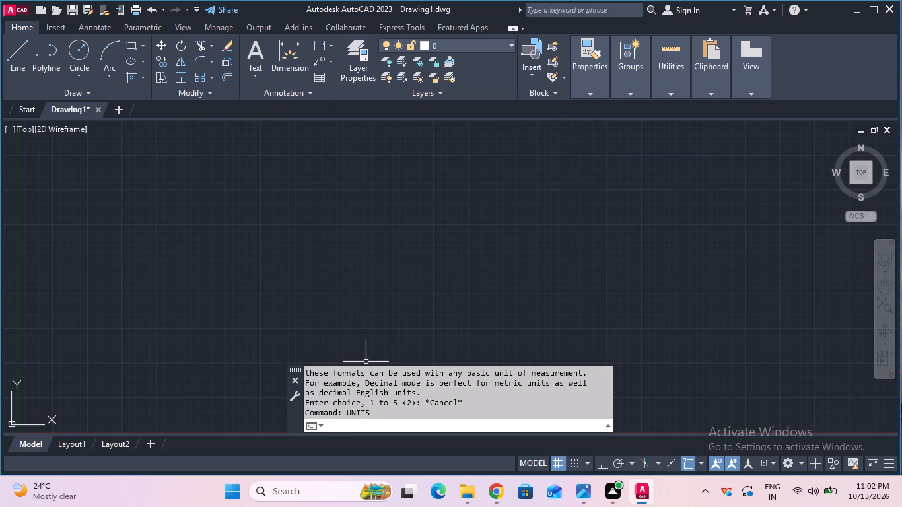
key("d")
key("Return")
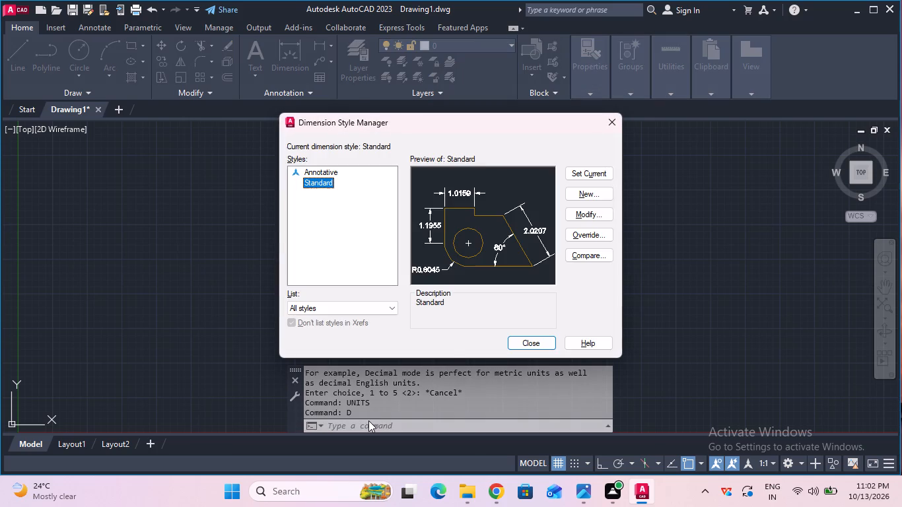
left_click(576, 217)
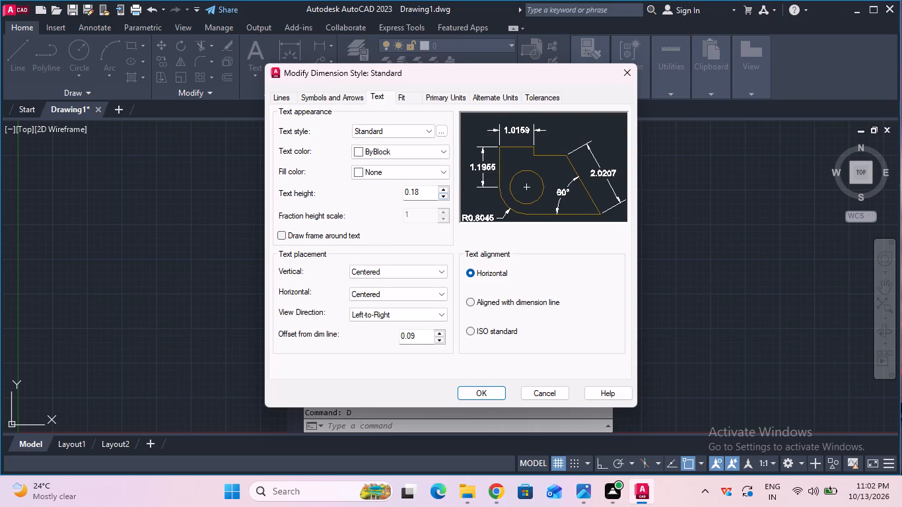
left_click(431, 195)
key("BackSpace")
key("BackSpace")
key("BackSpace")
key("BackSpace")
key("BackSpace")
key("BackSpace")
key("BackSpace")
key("BackSpace")
key("BackSpace")
key("6")
left_click(471, 331)
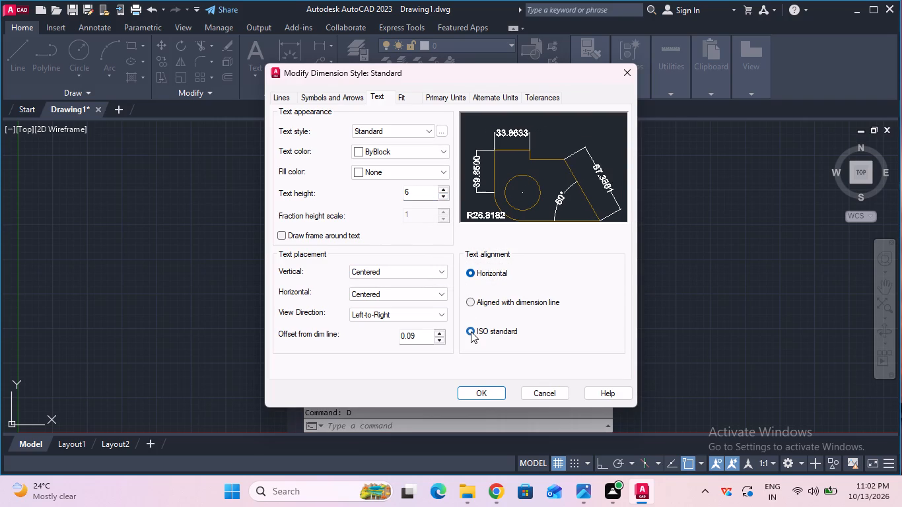
Set the Standard dimension style's linear primary-unit precision to 0 and make the style current.
left_click(436, 94)
left_click(411, 151)
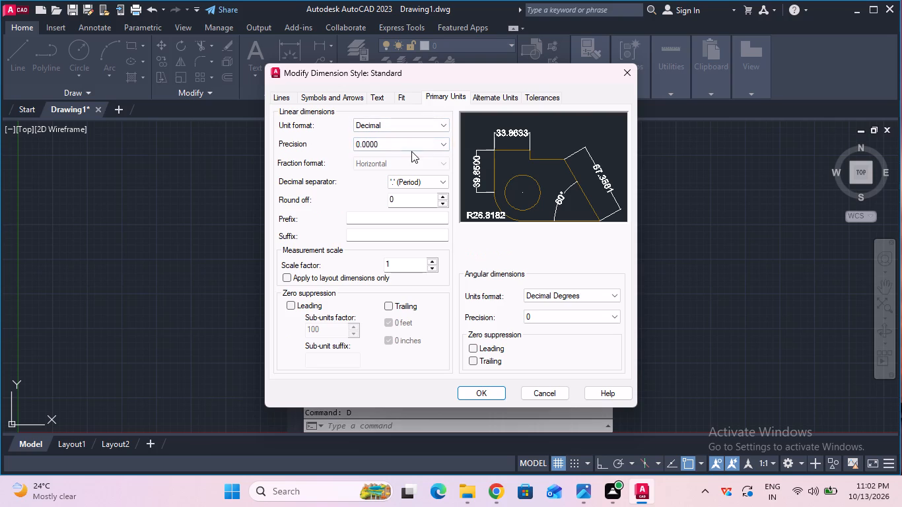
left_click(411, 144)
left_click(410, 154)
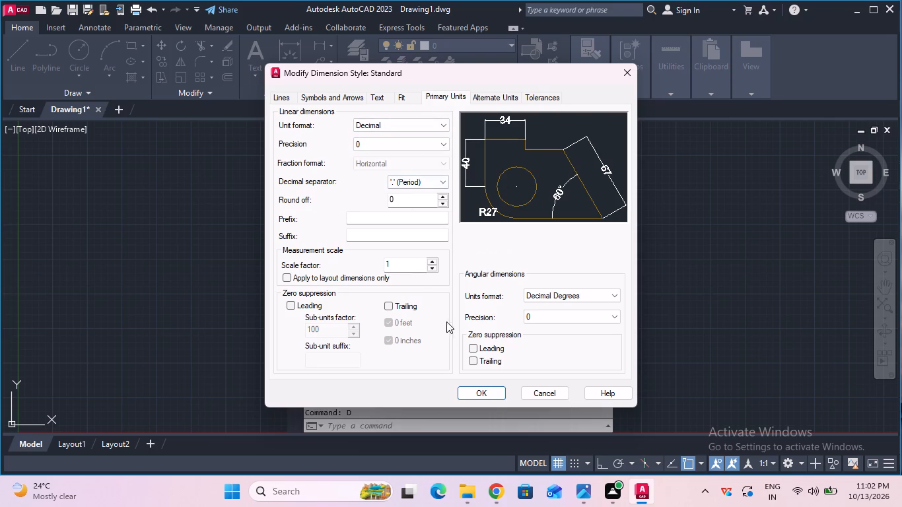
left_click(493, 395)
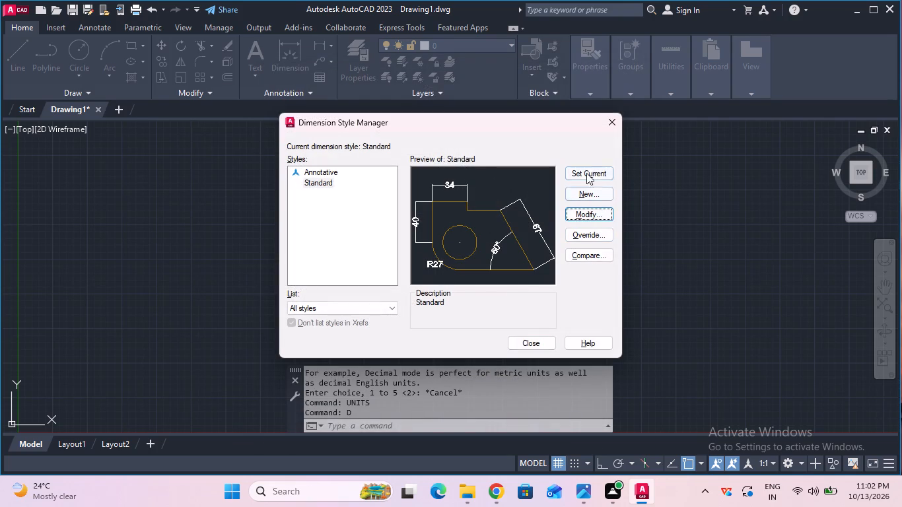
left_click(586, 170)
left_click(533, 335)
left_click(533, 343)
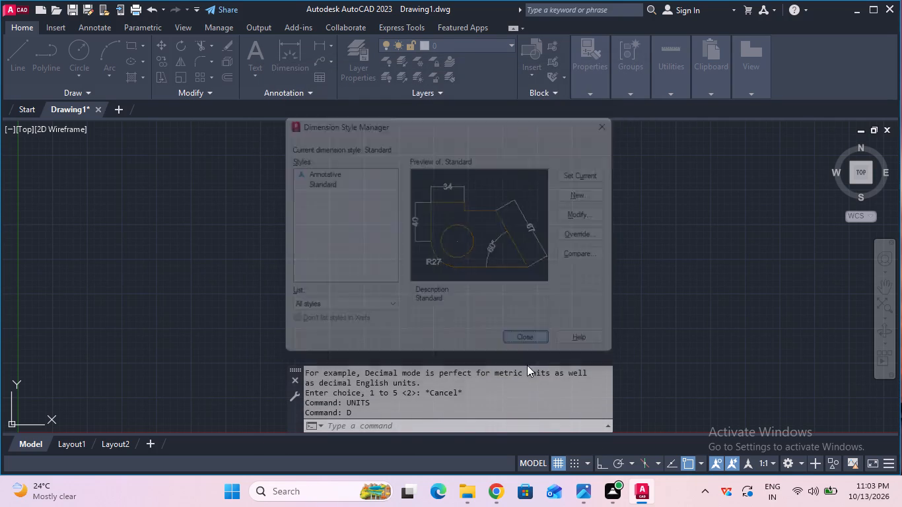
Set the model space limits with lower-left corner 0,0 and upper-right corner 100,100.
left_click(499, 431)
type("lim")
key("Return")
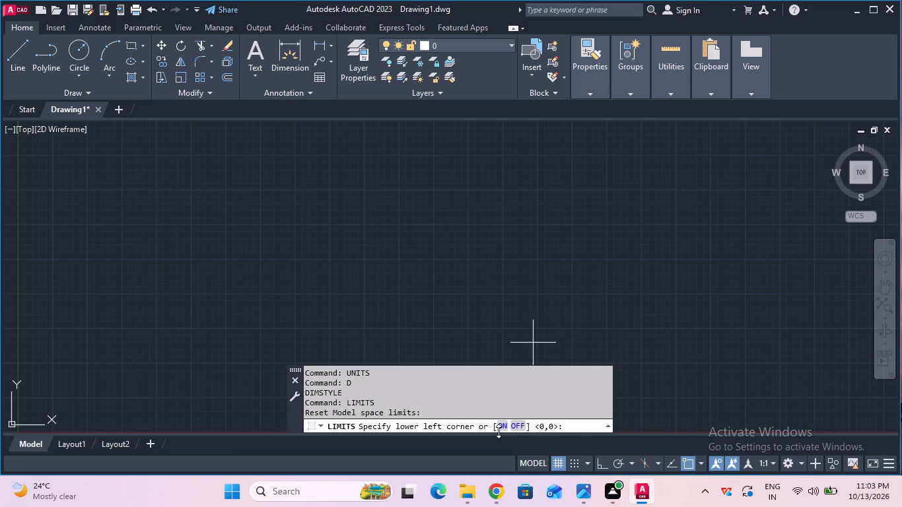
type("0,0")
key("Return")
type("100,100")
key("Return")
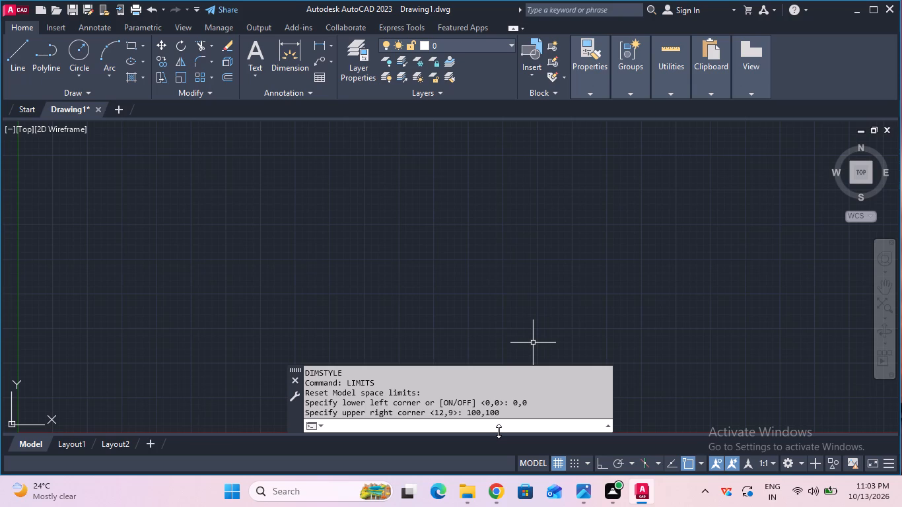
key("z")
key("Return")
key("a")
key("Return")
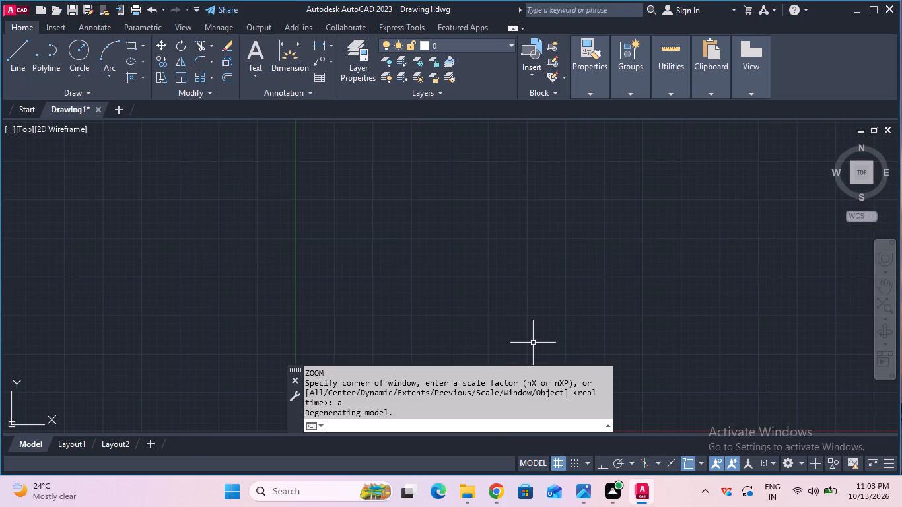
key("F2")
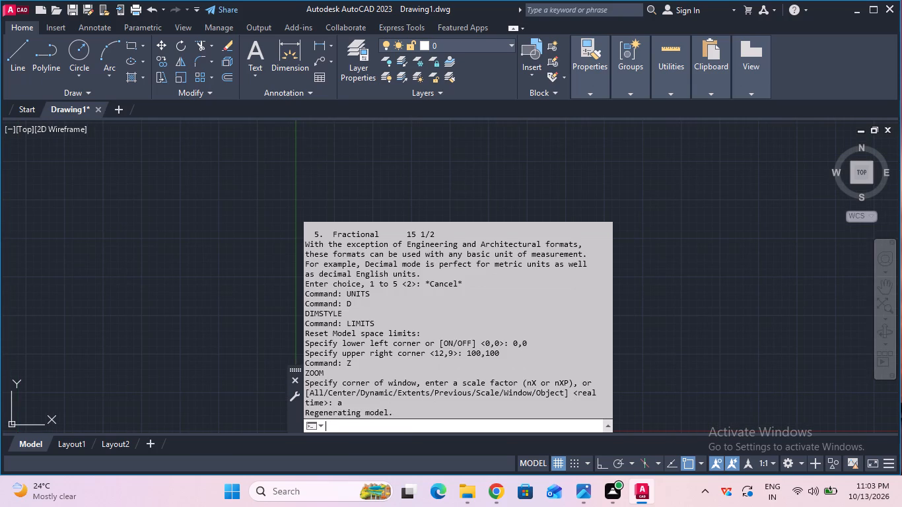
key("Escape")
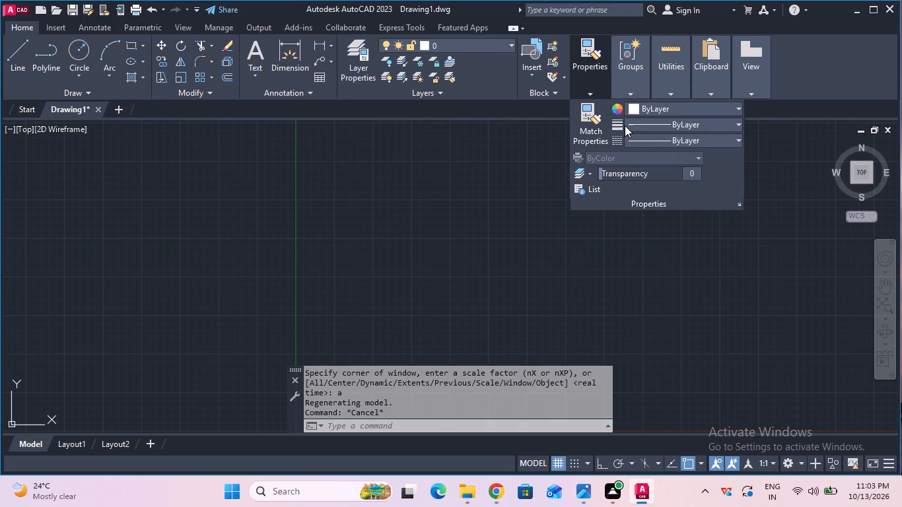
Load the CENTER linetype from acad.lin into the drawing.
left_click(644, 142)
left_click(658, 199)
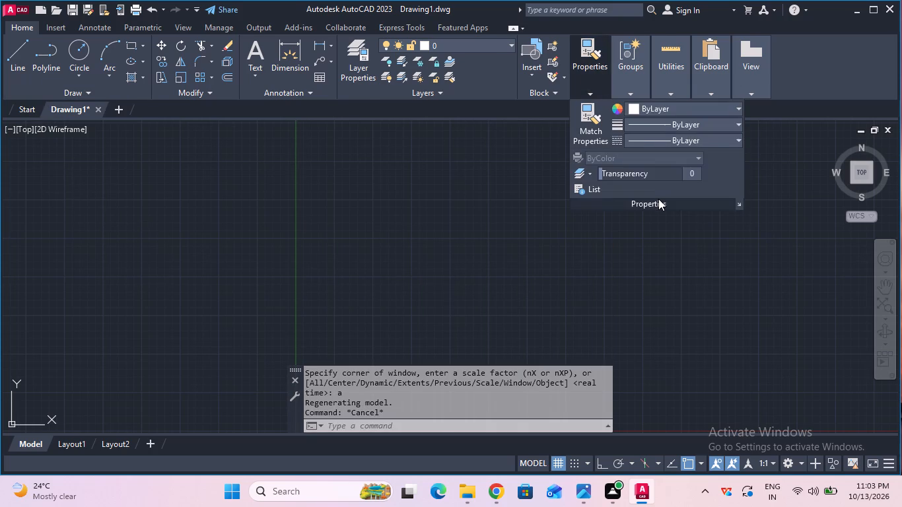
left_click(572, 134)
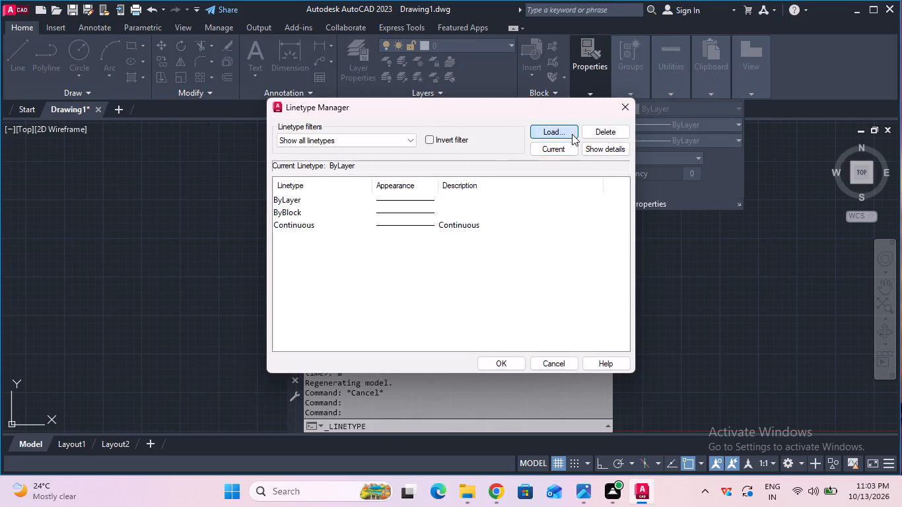
scroll(491, 257, "down", 3)
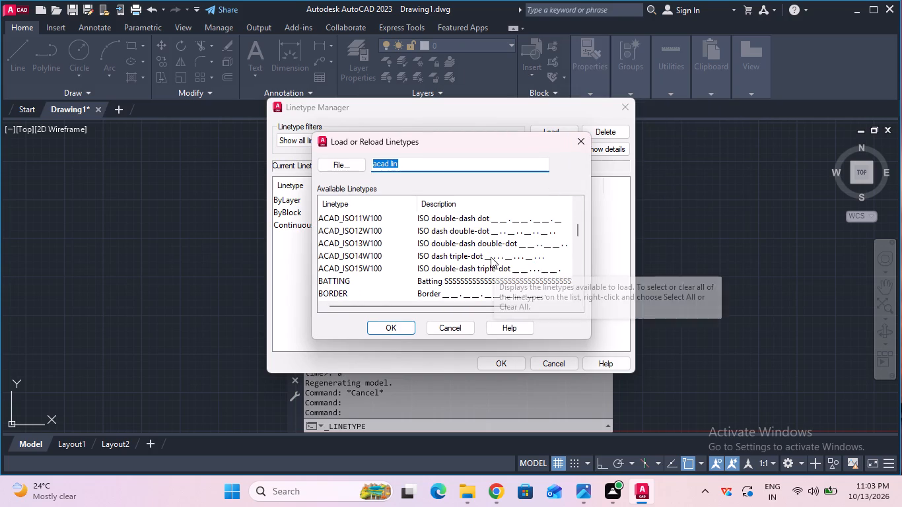
scroll(491, 257, "down", 1)
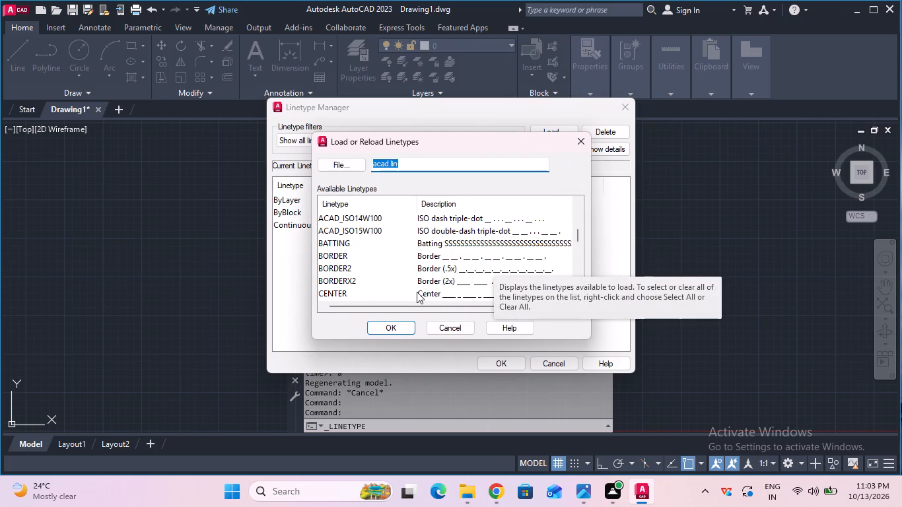
left_click(417, 292)
left_click(398, 330)
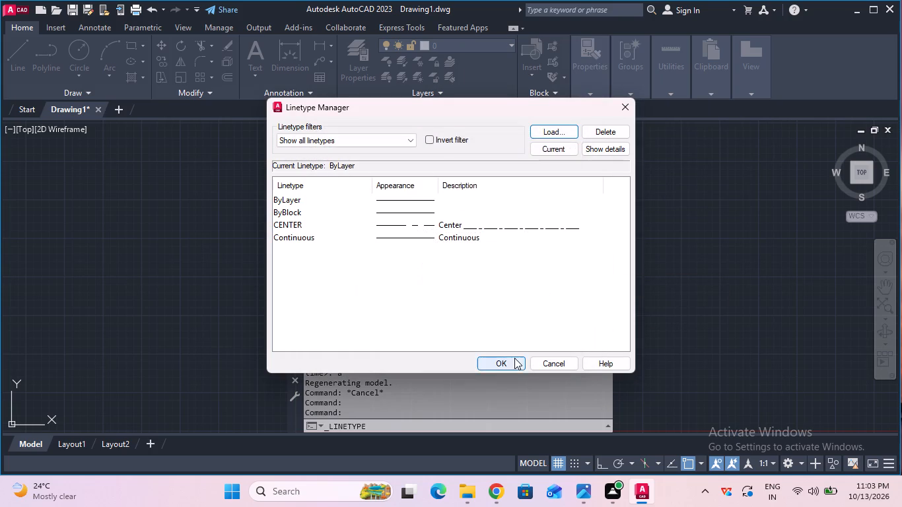
left_click(507, 360)
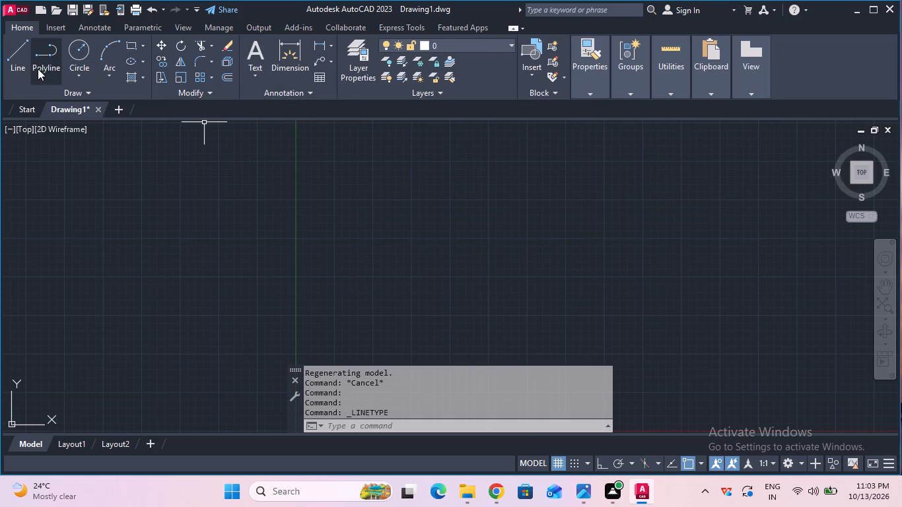
Draw a horizontal line 160 mm long to the right from a free point in the drawing area.
left_click(11, 44)
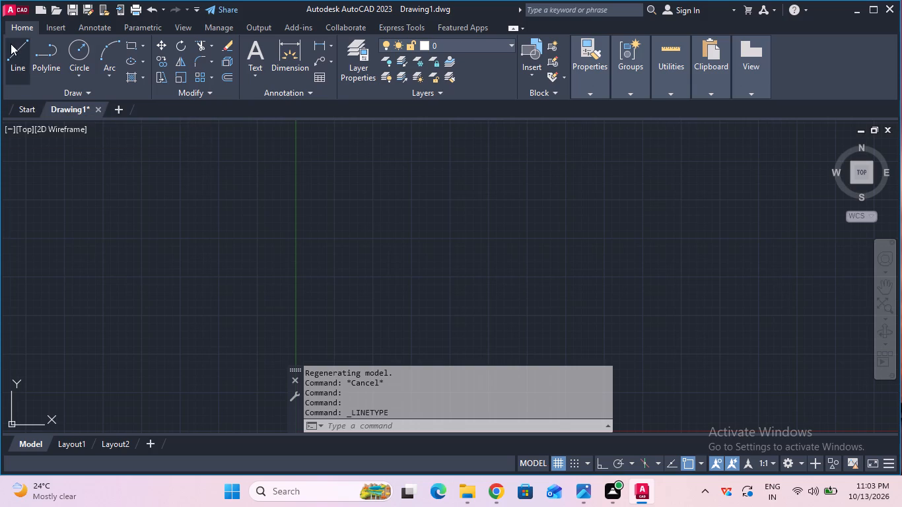
left_click(373, 269)
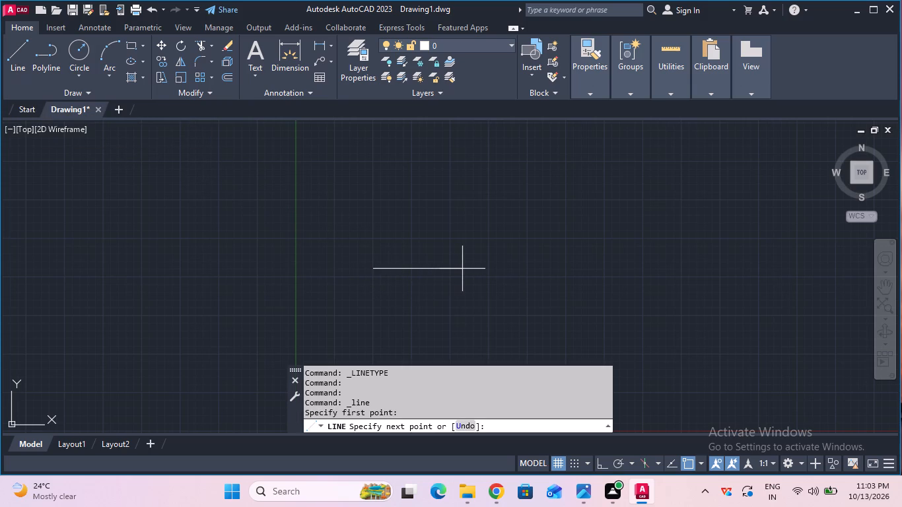
type("160")
key("Return")
key("Escape")
Change the linetype of the 160 mm horizontal line to CENTER.
scroll(554, 297, "down", 2)
scroll(553, 296, "up", 1)
left_click(557, 280)
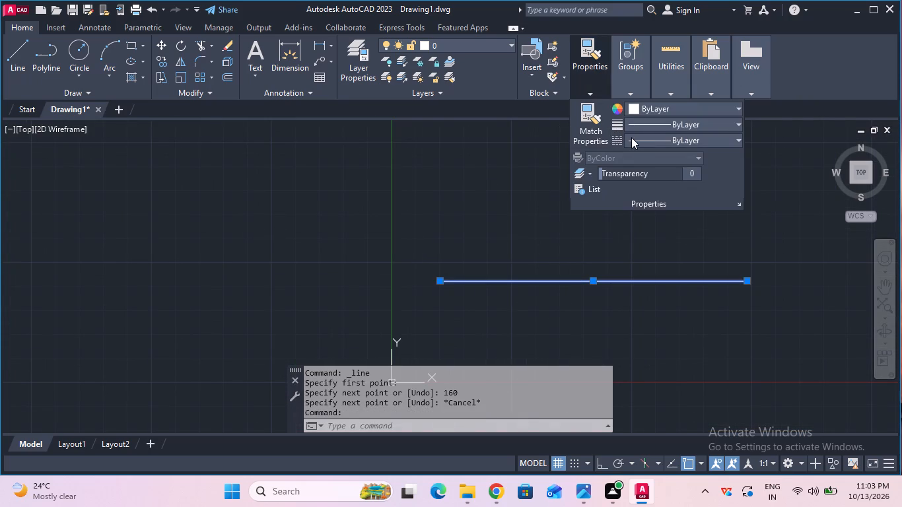
left_click(631, 137)
left_click(652, 178)
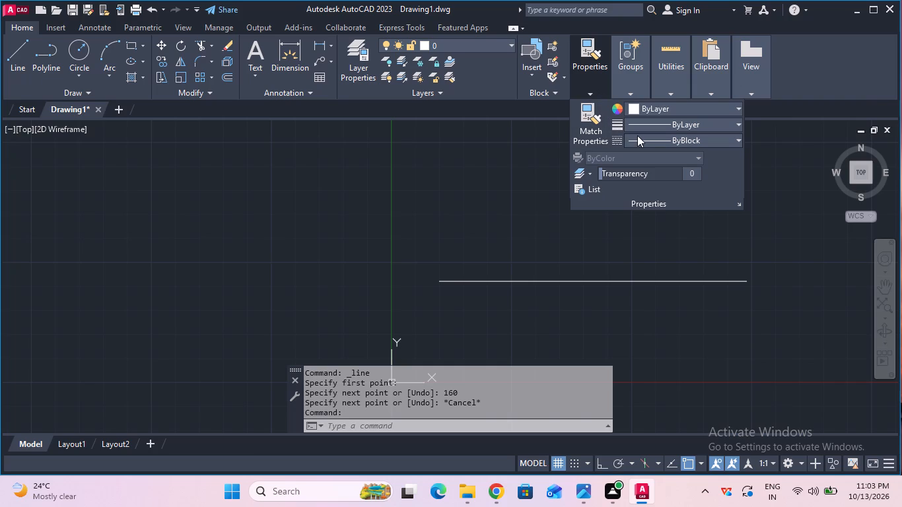
left_click(639, 139)
left_click(649, 186)
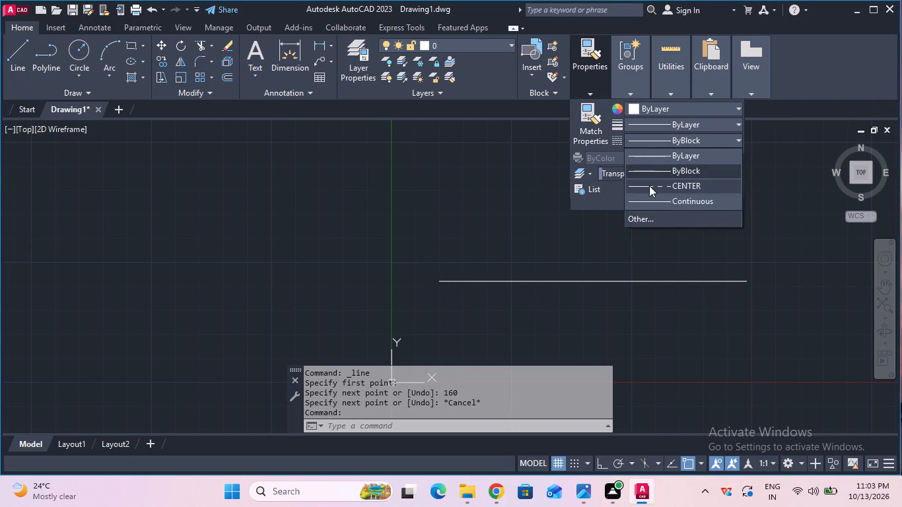
key("Escape")
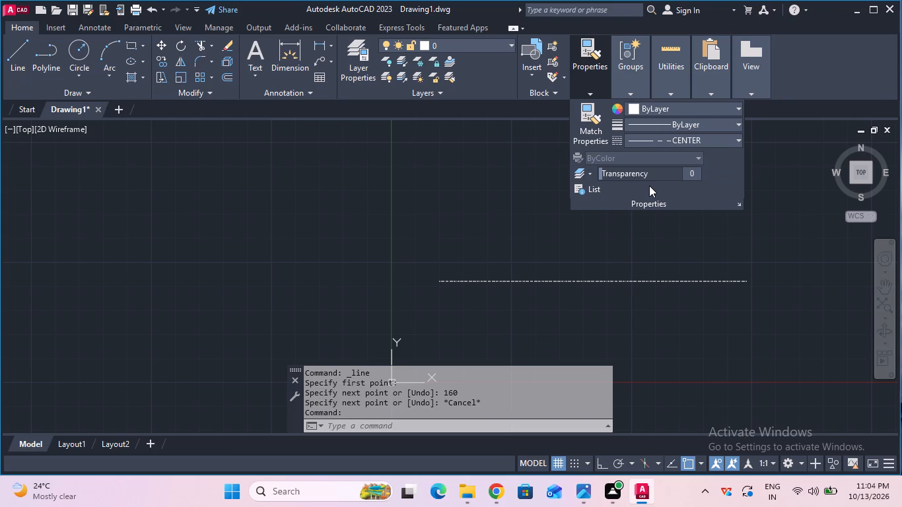
key("Escape")
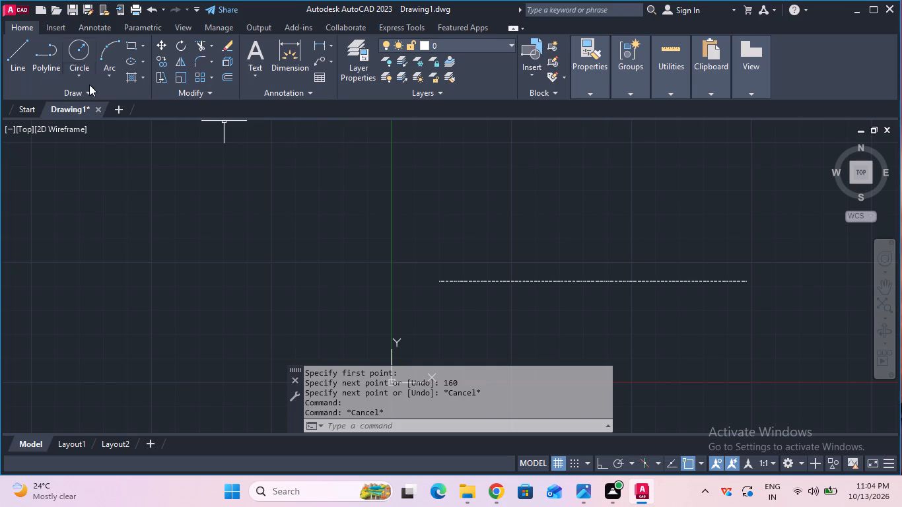
With CENTER as the current linetype and Ortho on, draw a 40 mm line vertically upward from the horizontal line's midpoint.
left_click(81, 46)
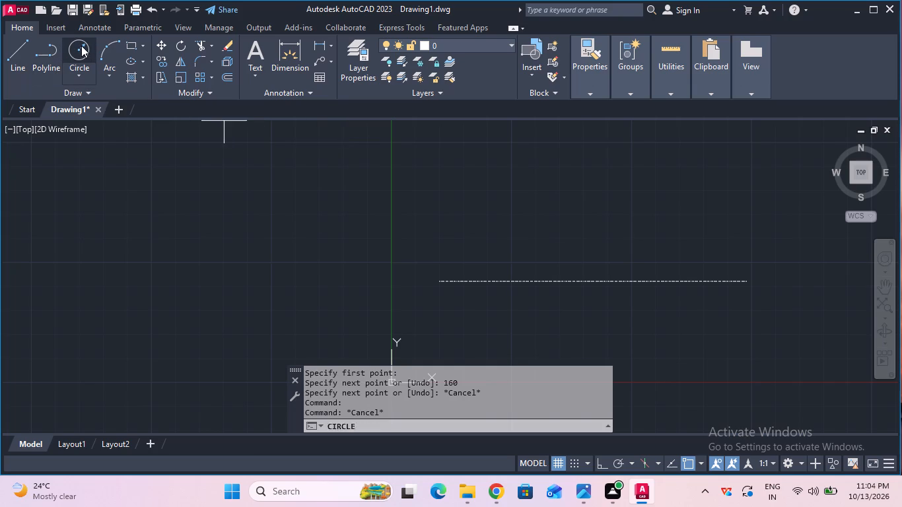
key("Escape")
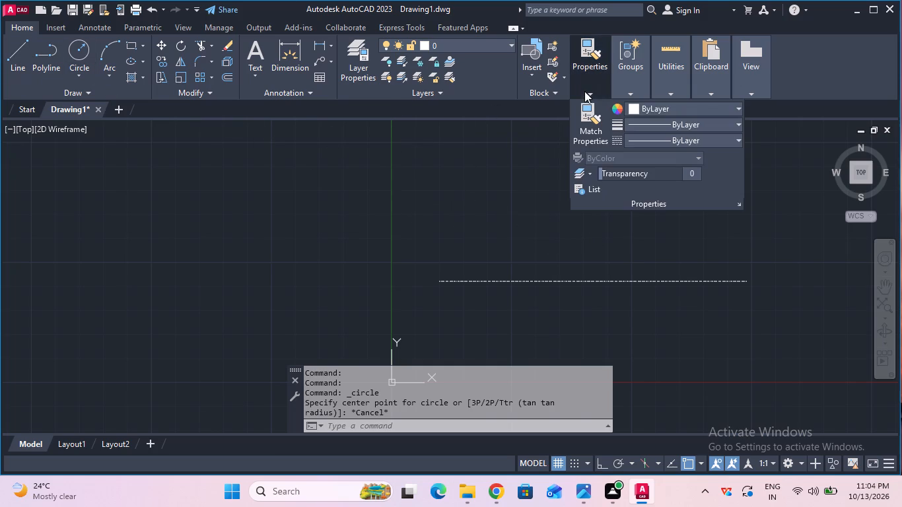
left_click(637, 134)
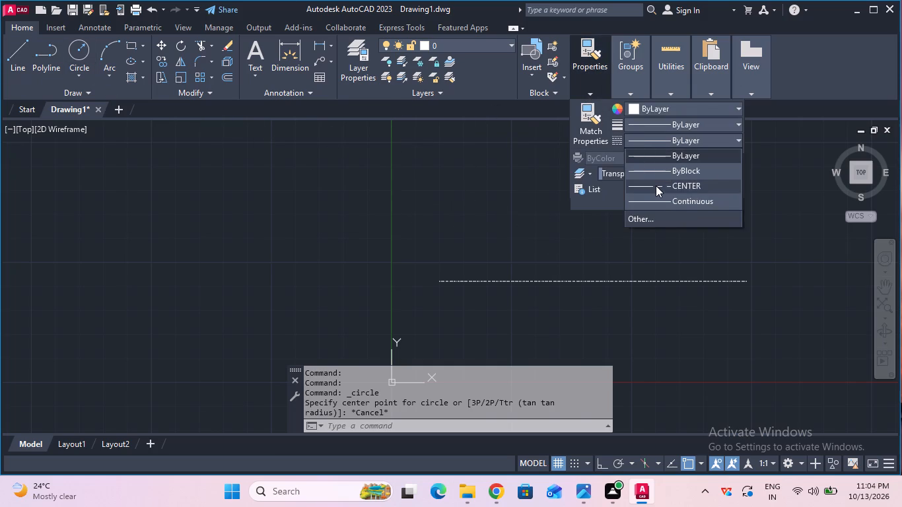
left_click(656, 186)
left_click(21, 41)
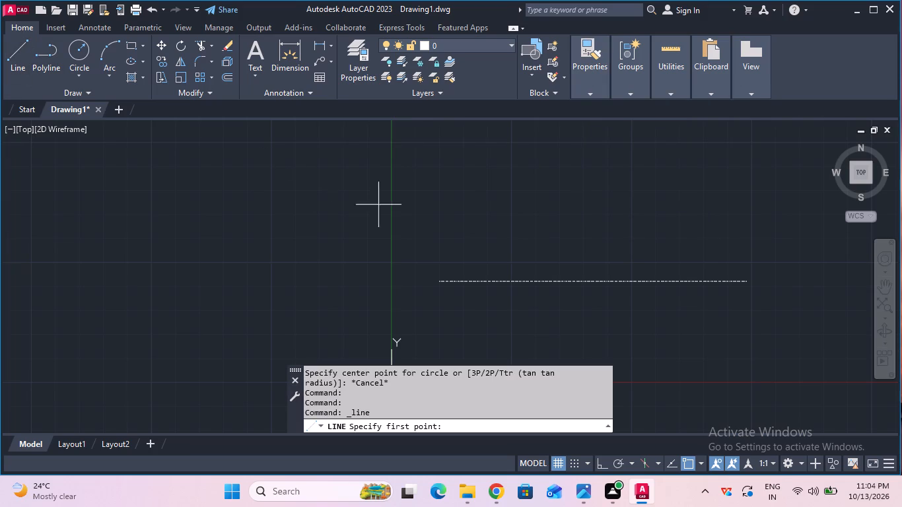
left_click(593, 281)
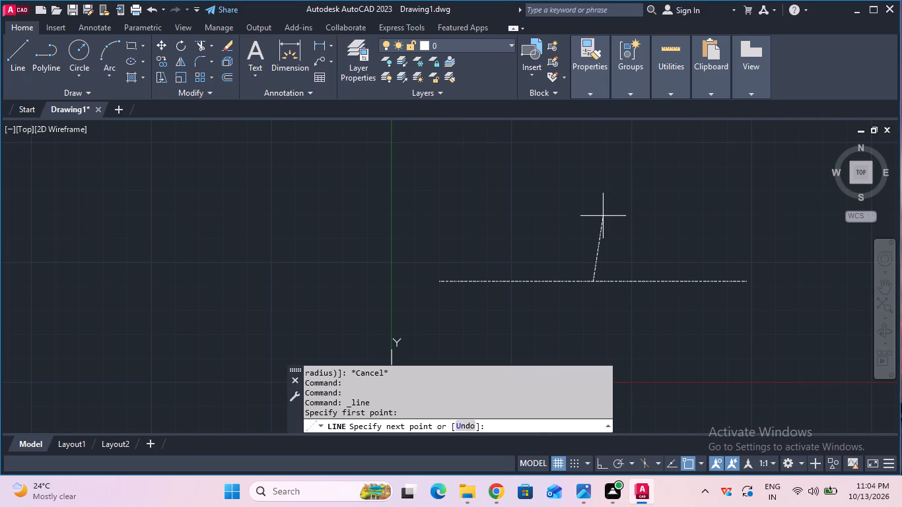
key("F8")
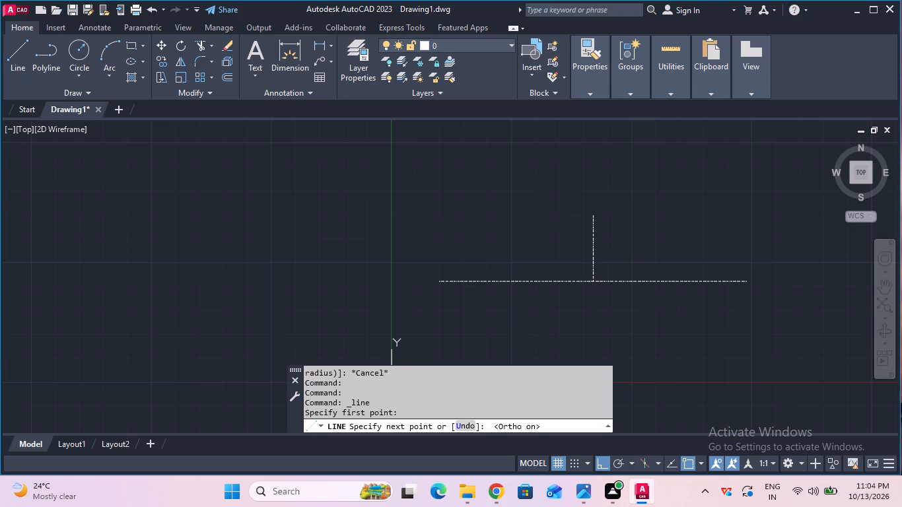
key("4")
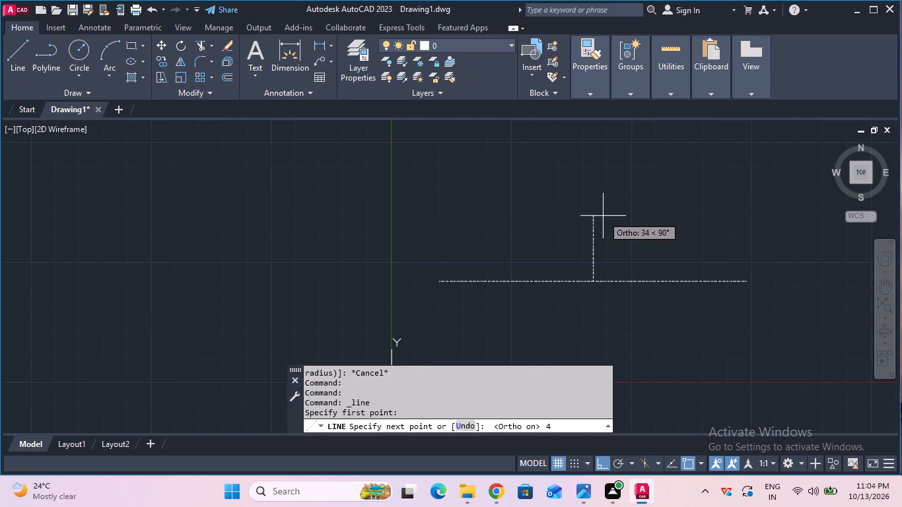
key("0")
key("Return")
key("Escape")
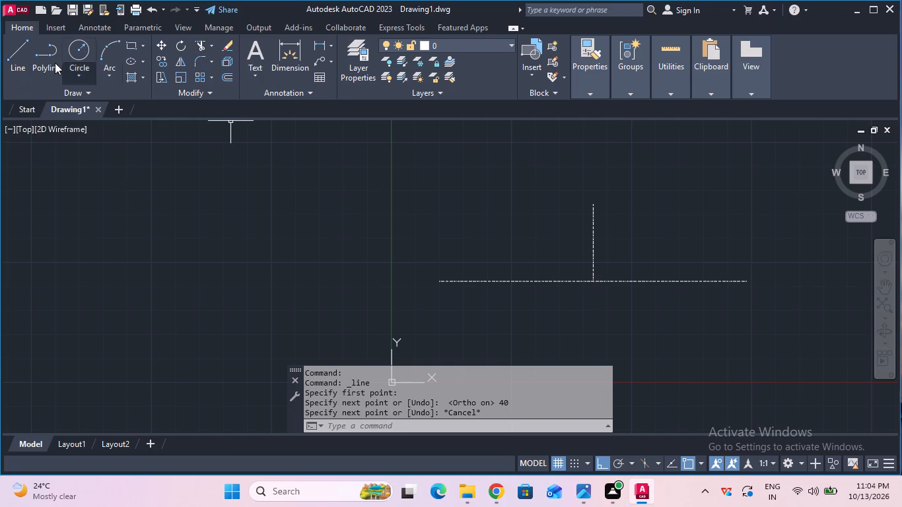
Draw a 40 mm line vertically downward from the horizontal centerline's midpoint.
left_click(27, 63)
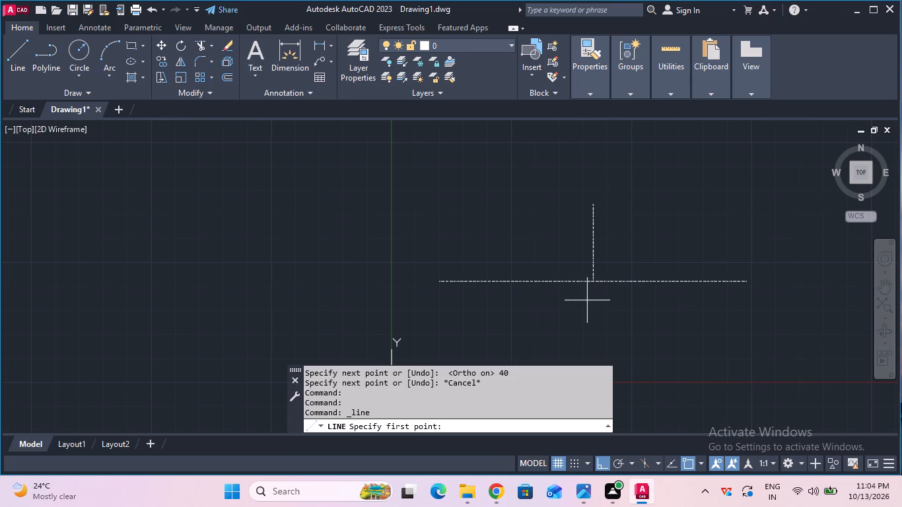
left_click(595, 281)
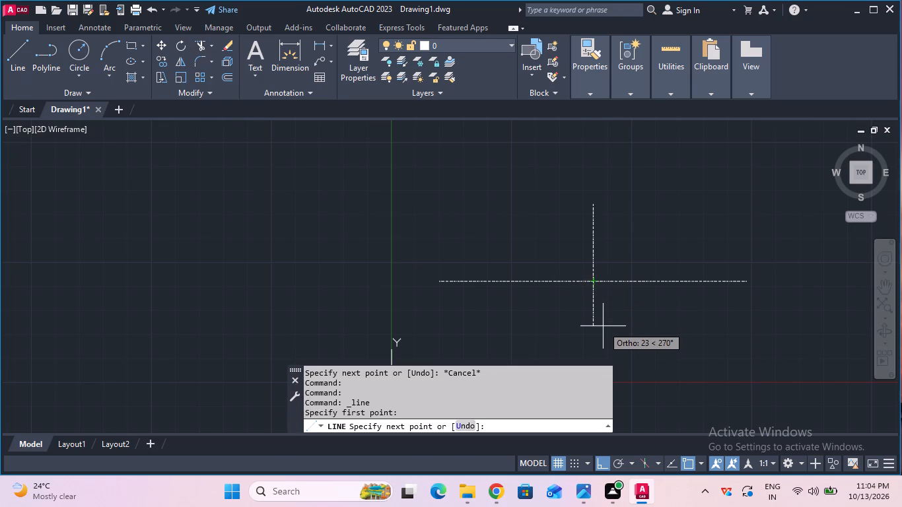
type("40")
key("Return")
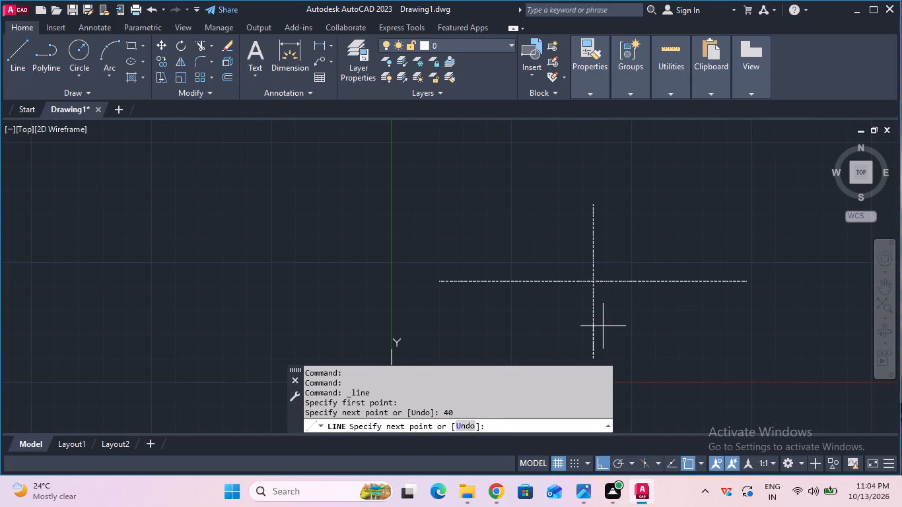
key("Escape")
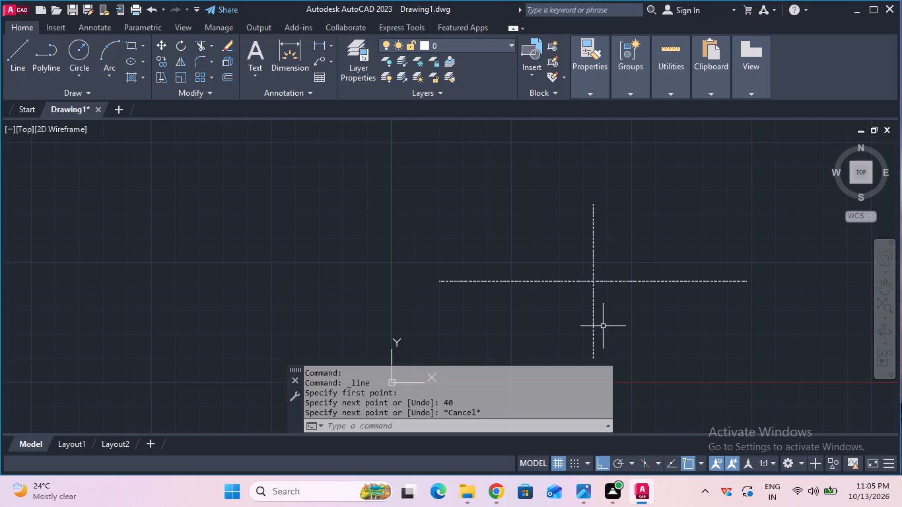
Join the upper and lower vertical center segments into a single line.
left_click(577, 188)
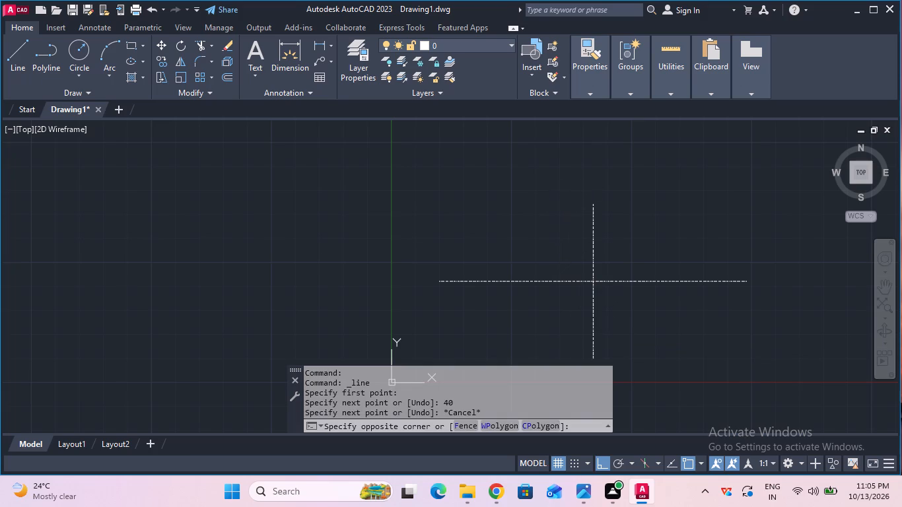
left_click(617, 366)
type("joi")
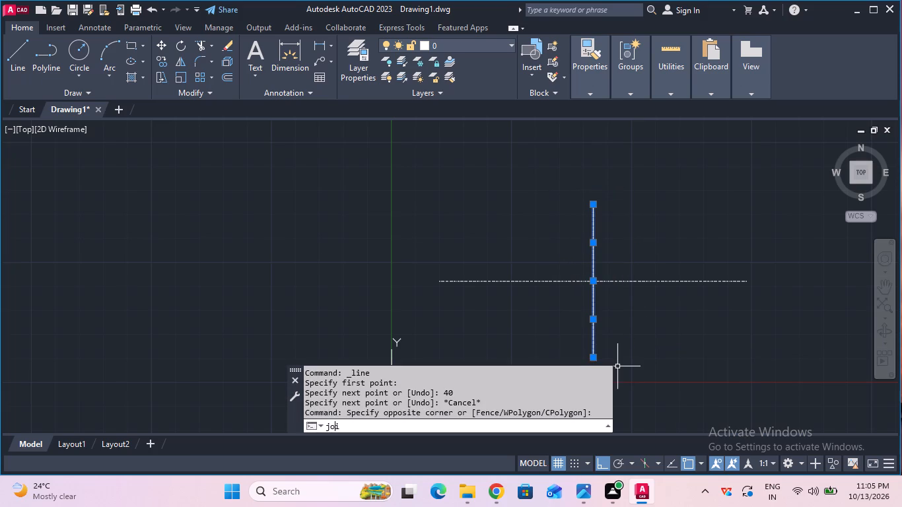
left_click(448, 405)
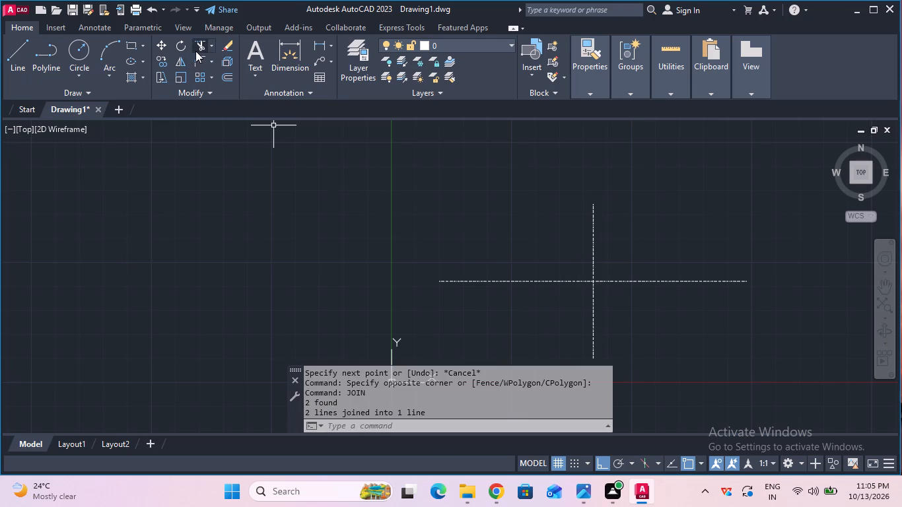
Copy the vertical centerline 35 mm to the left, using its intersection with the horizontal centerline as base point.
left_click(167, 58)
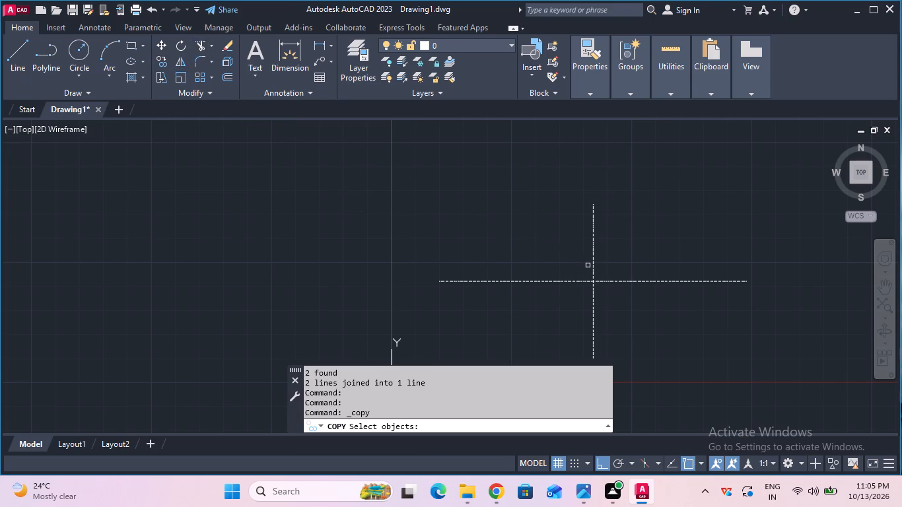
left_click(594, 263)
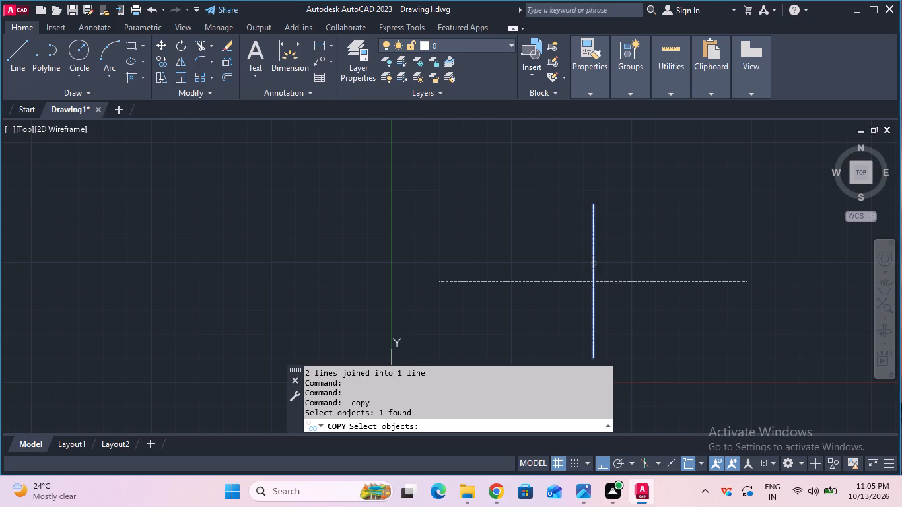
key("Return")
left_click(593, 282)
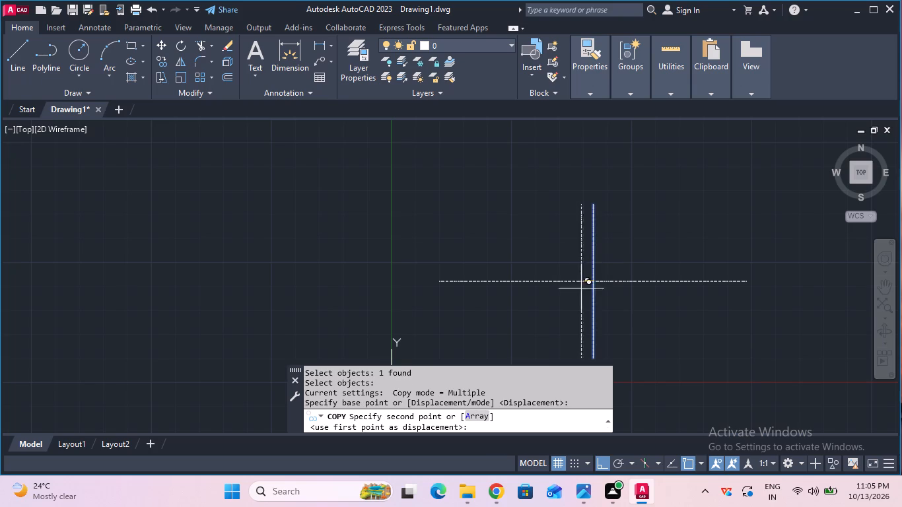
key("3")
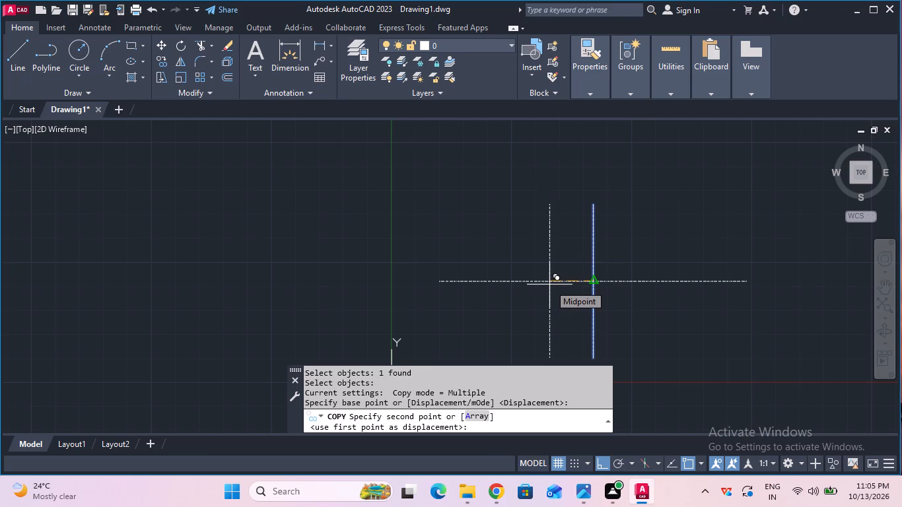
key("5")
key("Return")
key("Escape")
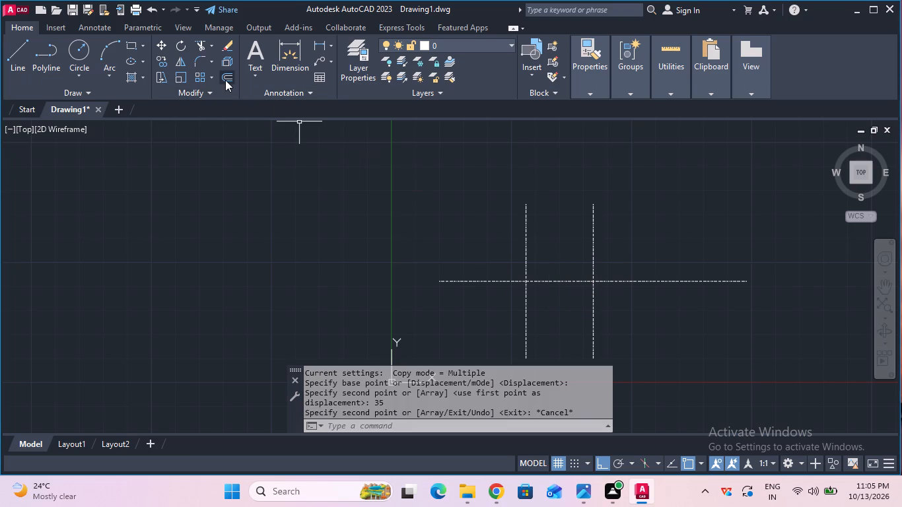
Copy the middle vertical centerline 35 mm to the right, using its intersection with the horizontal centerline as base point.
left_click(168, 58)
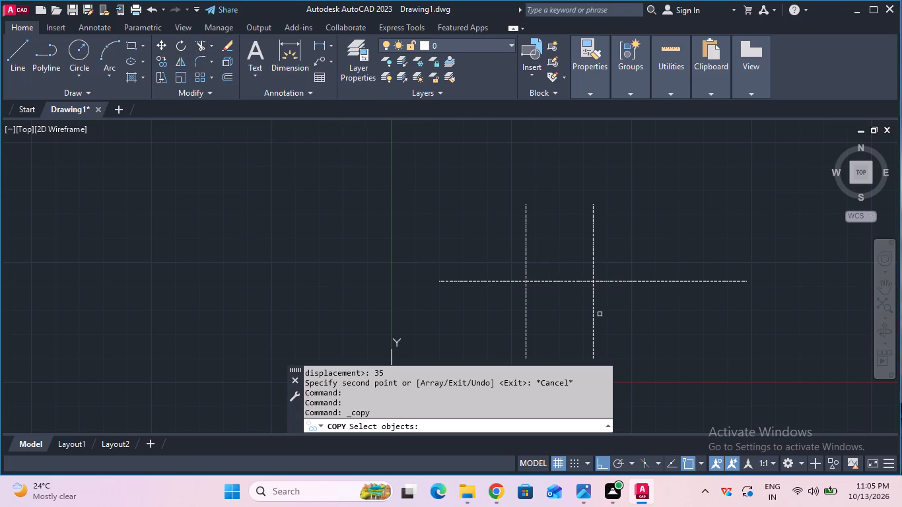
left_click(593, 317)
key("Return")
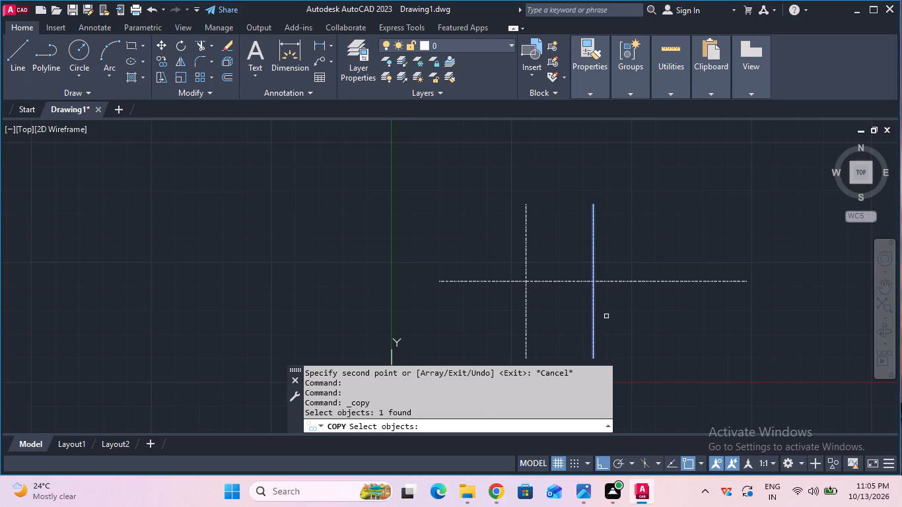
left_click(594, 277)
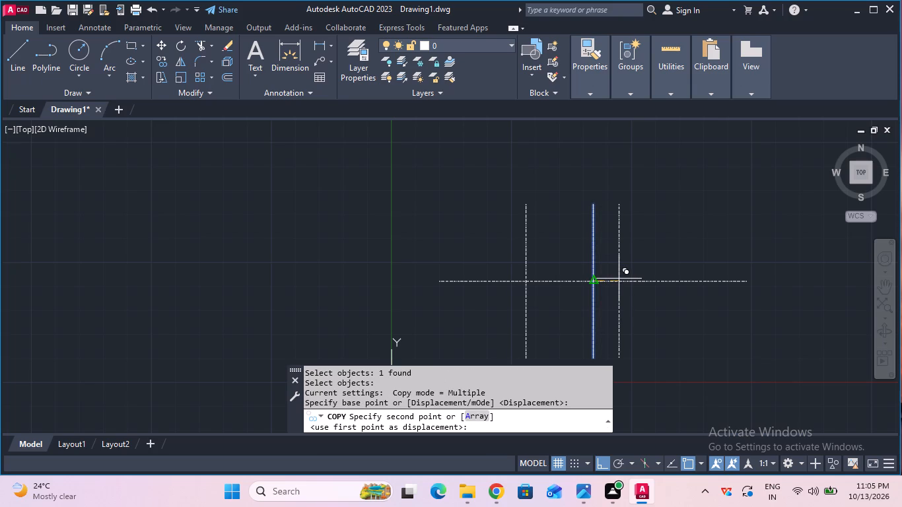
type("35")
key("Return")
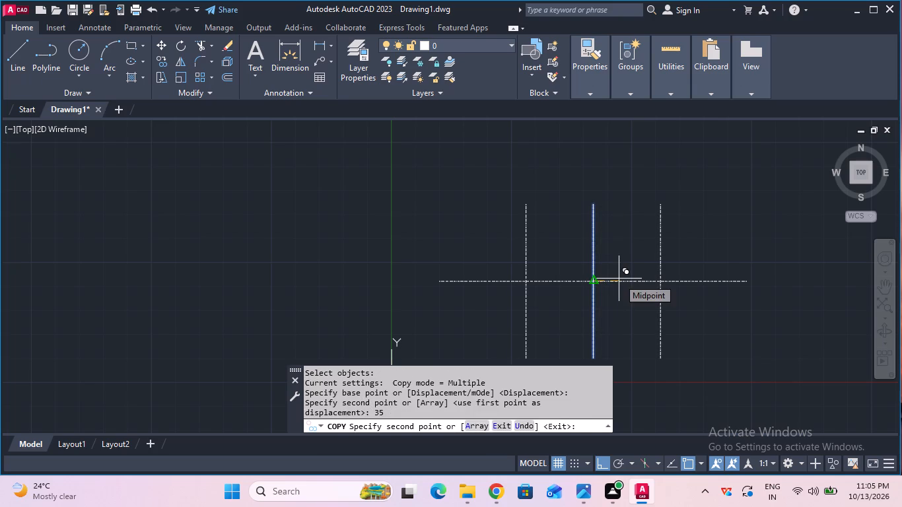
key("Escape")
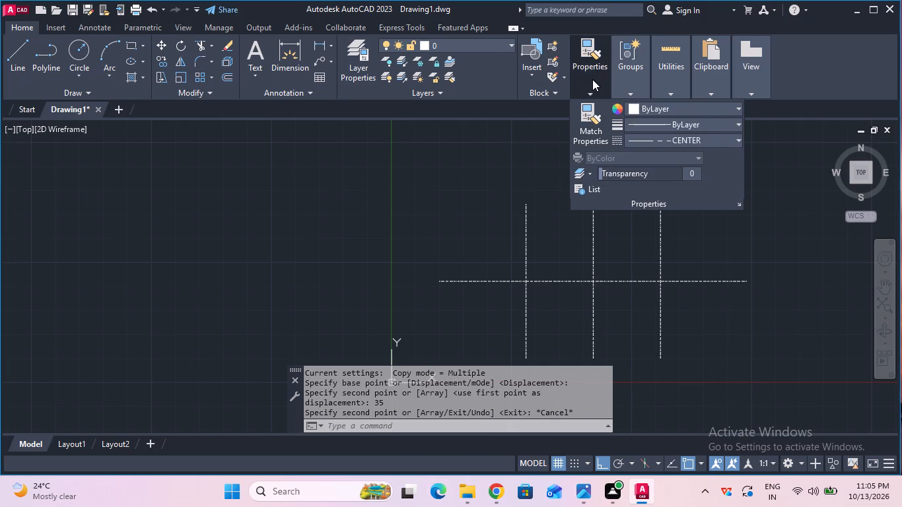
Set the current linetype to ByLayer.
left_click(639, 139)
left_click(648, 164)
left_click(640, 143)
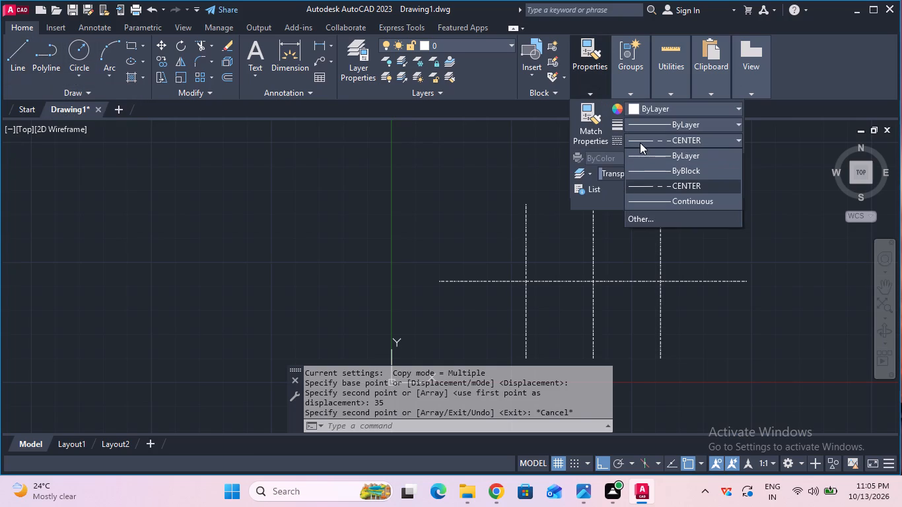
left_click(647, 159)
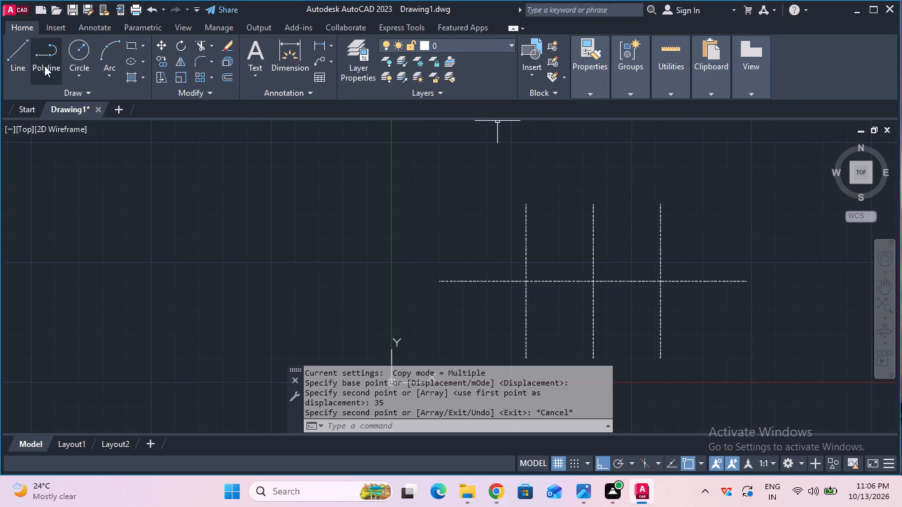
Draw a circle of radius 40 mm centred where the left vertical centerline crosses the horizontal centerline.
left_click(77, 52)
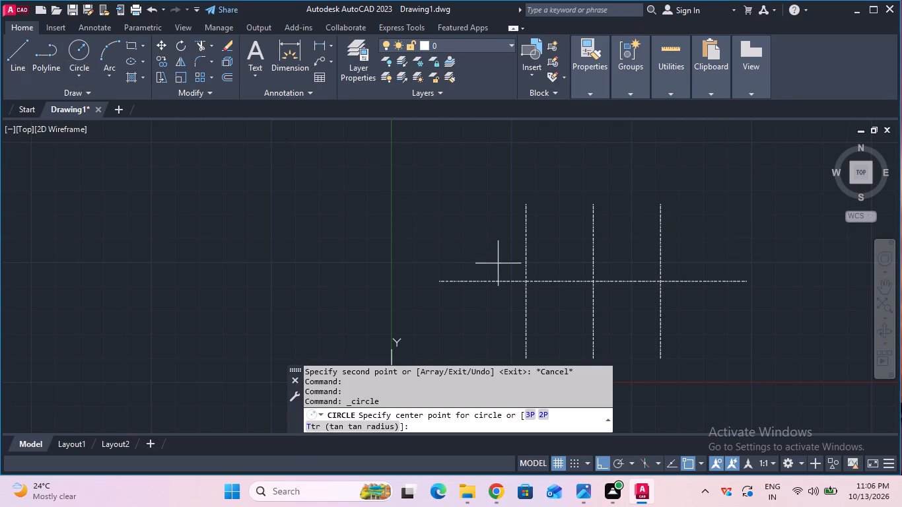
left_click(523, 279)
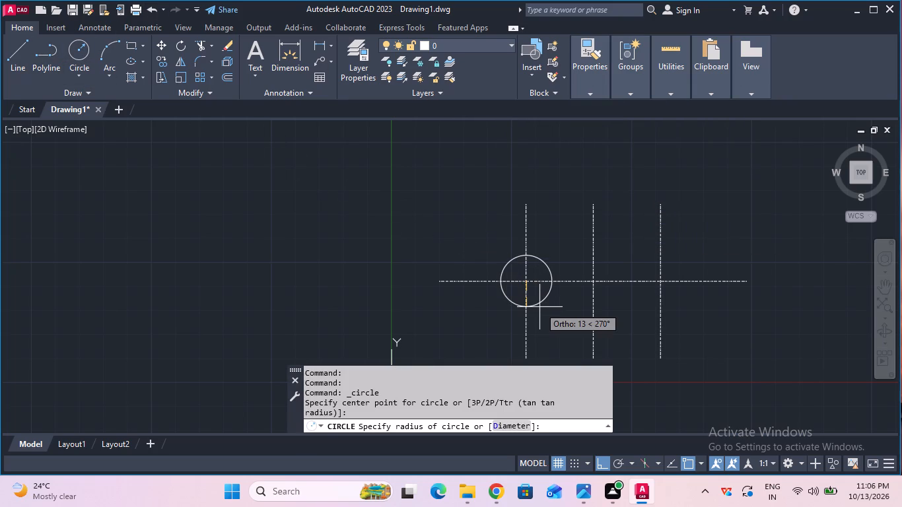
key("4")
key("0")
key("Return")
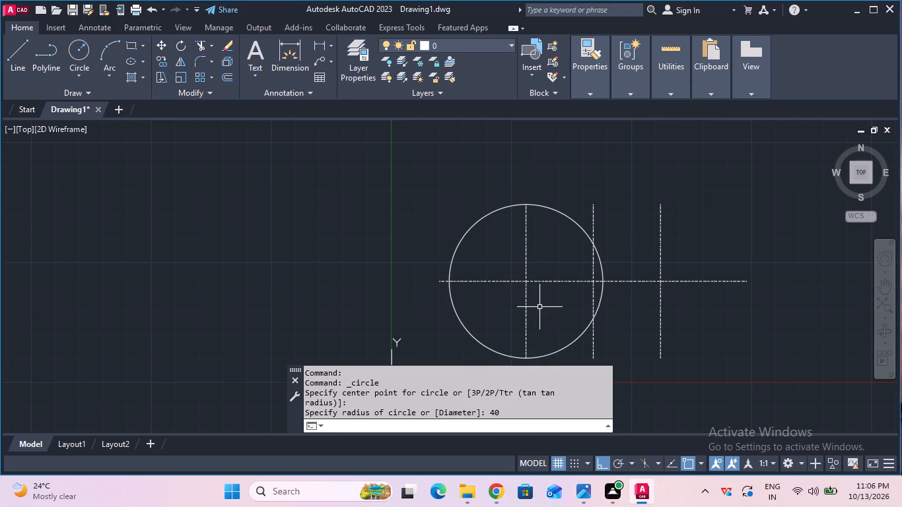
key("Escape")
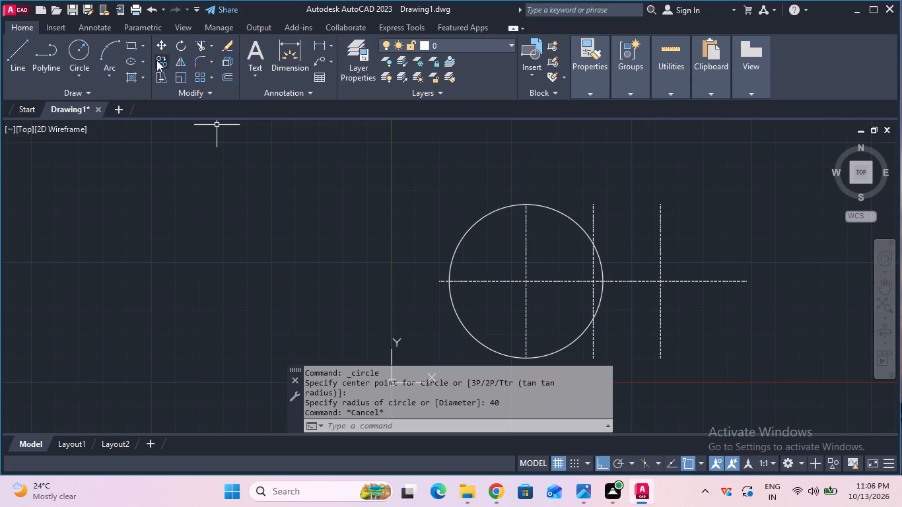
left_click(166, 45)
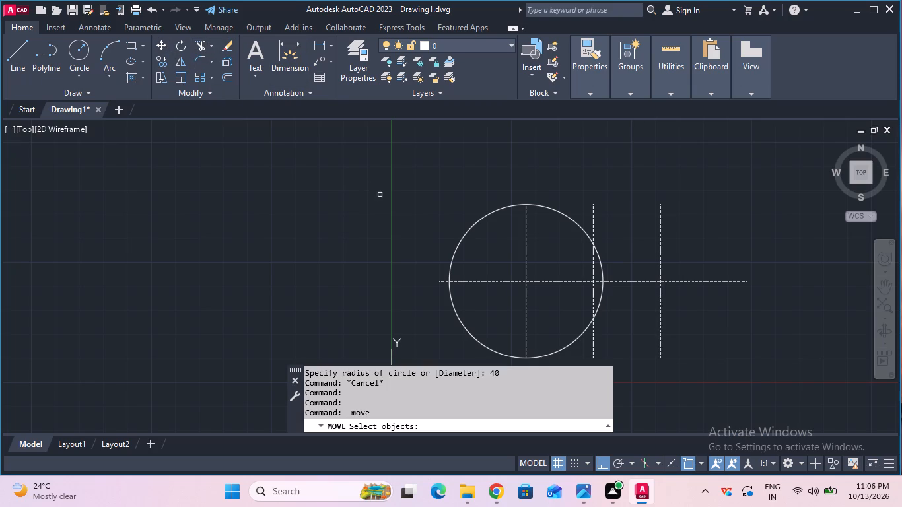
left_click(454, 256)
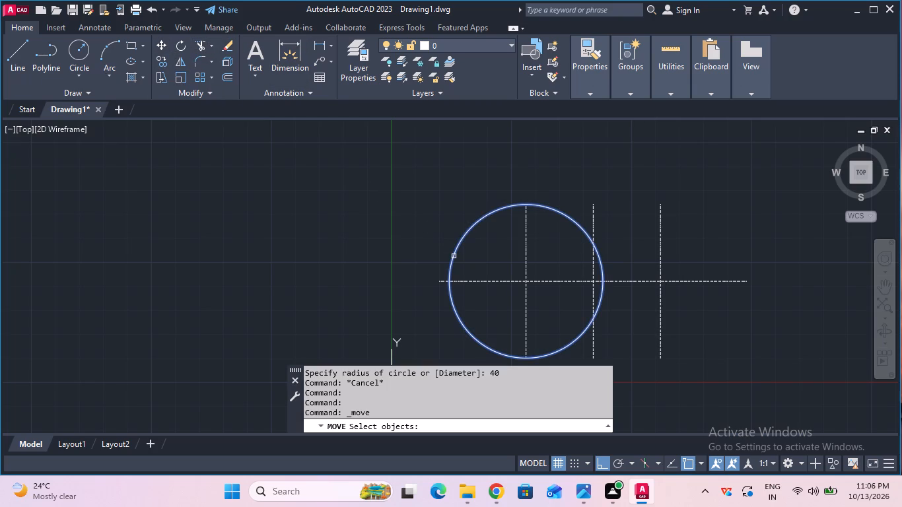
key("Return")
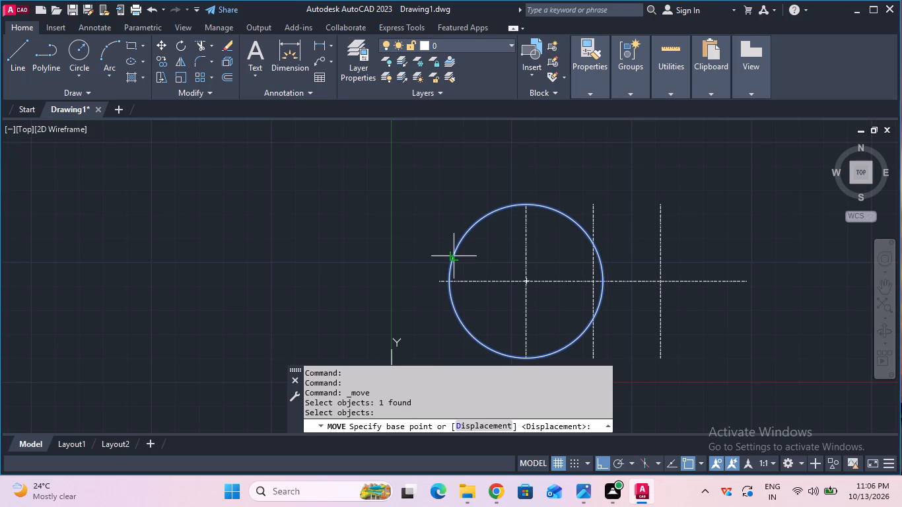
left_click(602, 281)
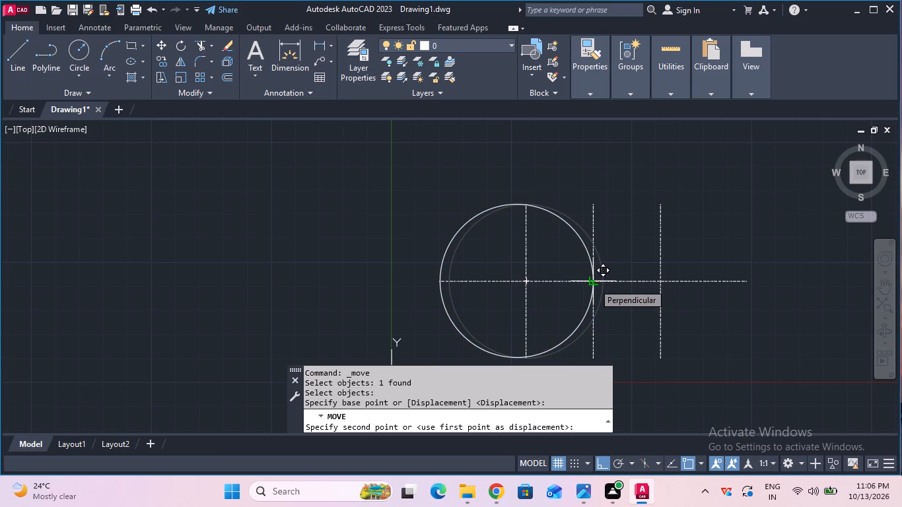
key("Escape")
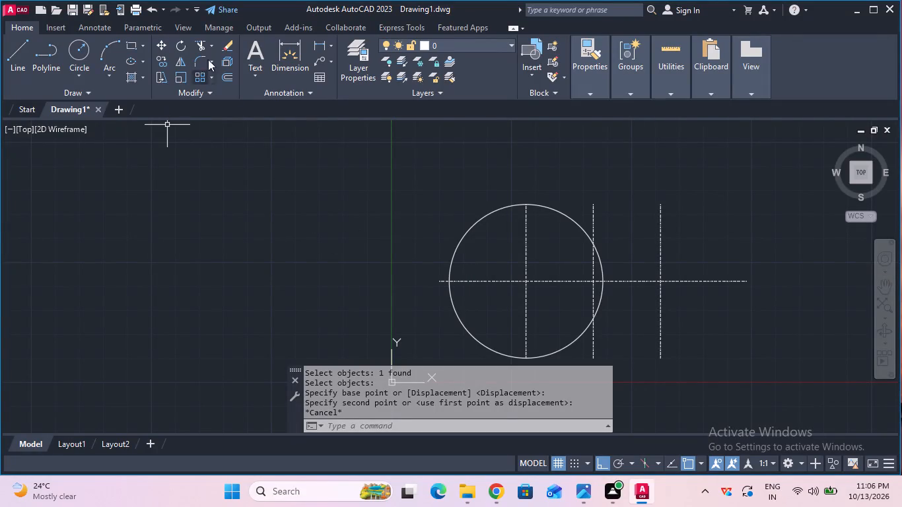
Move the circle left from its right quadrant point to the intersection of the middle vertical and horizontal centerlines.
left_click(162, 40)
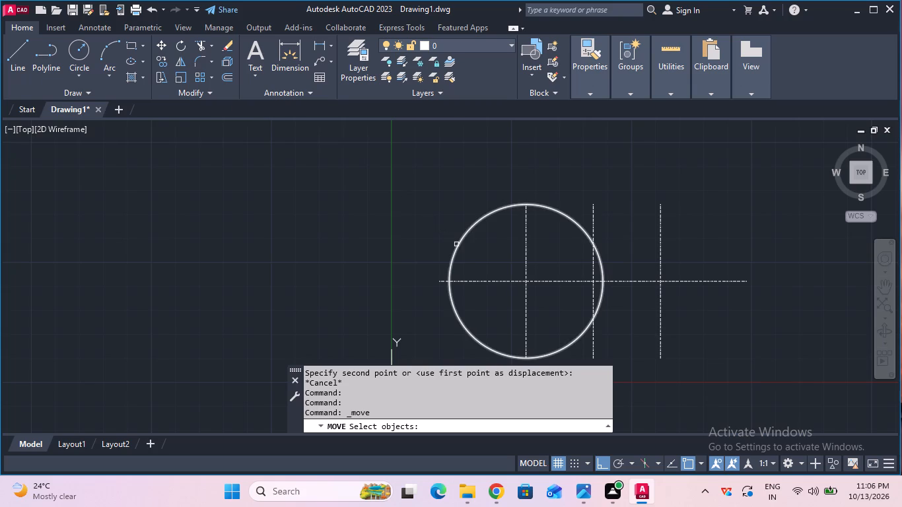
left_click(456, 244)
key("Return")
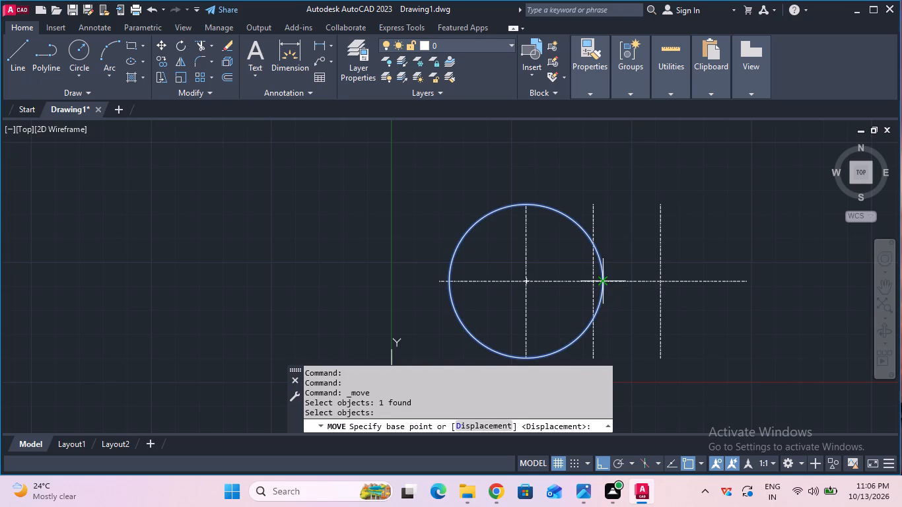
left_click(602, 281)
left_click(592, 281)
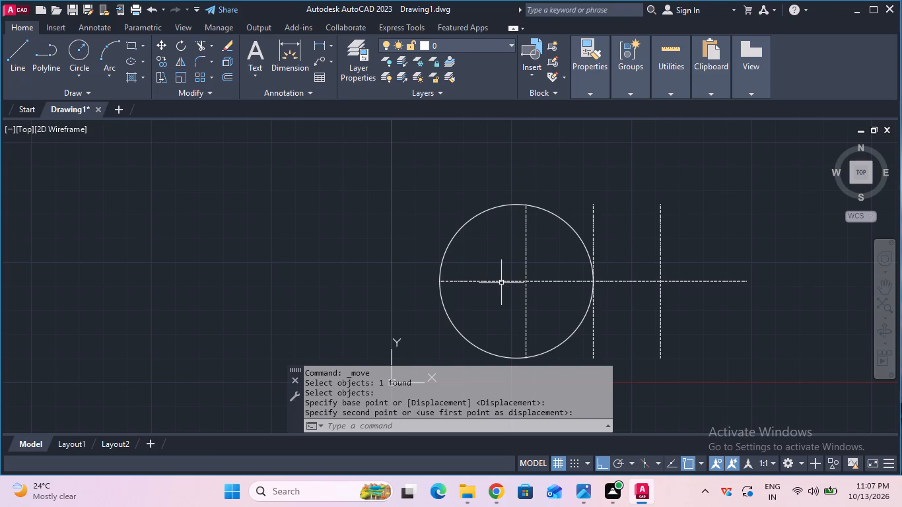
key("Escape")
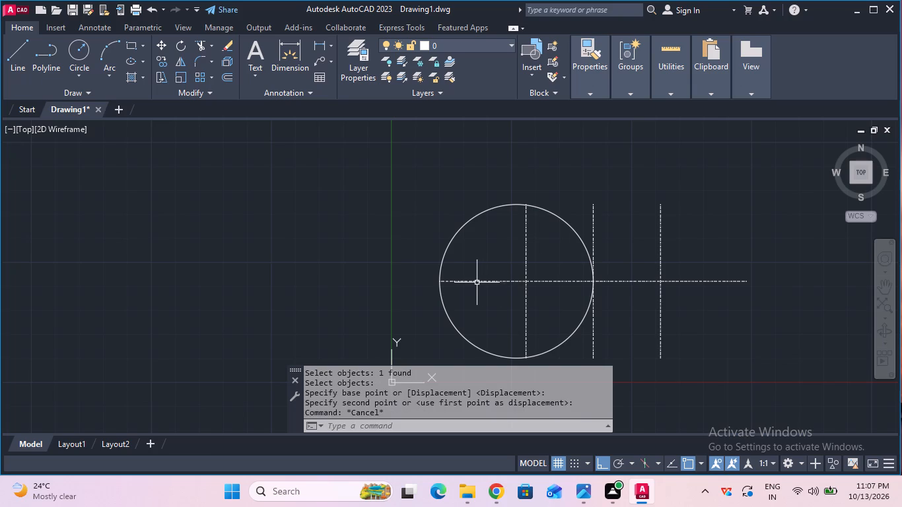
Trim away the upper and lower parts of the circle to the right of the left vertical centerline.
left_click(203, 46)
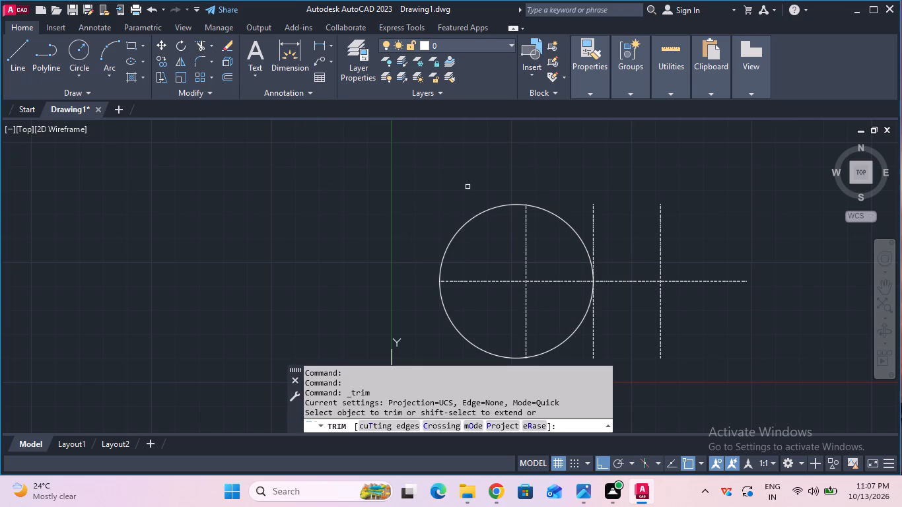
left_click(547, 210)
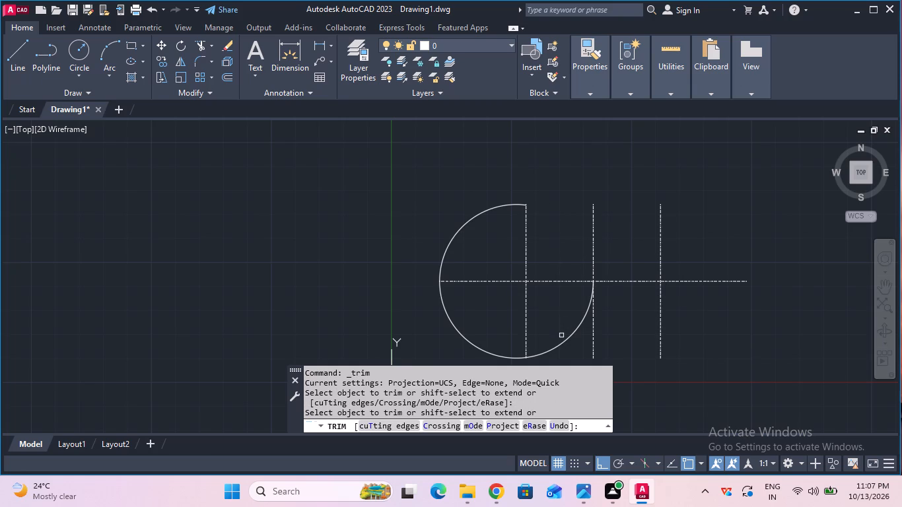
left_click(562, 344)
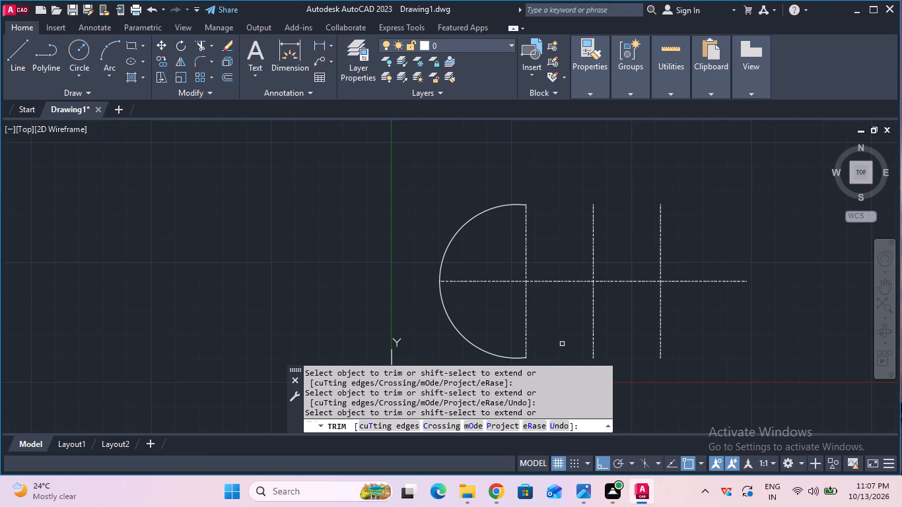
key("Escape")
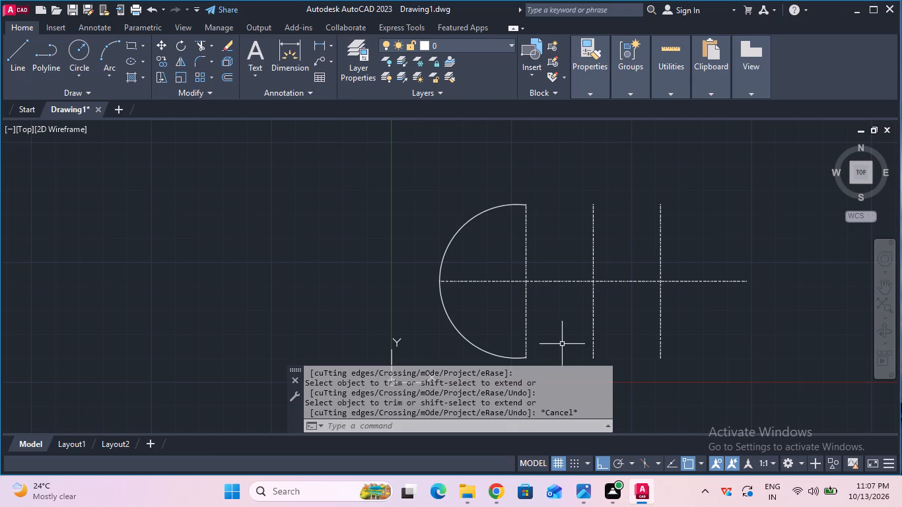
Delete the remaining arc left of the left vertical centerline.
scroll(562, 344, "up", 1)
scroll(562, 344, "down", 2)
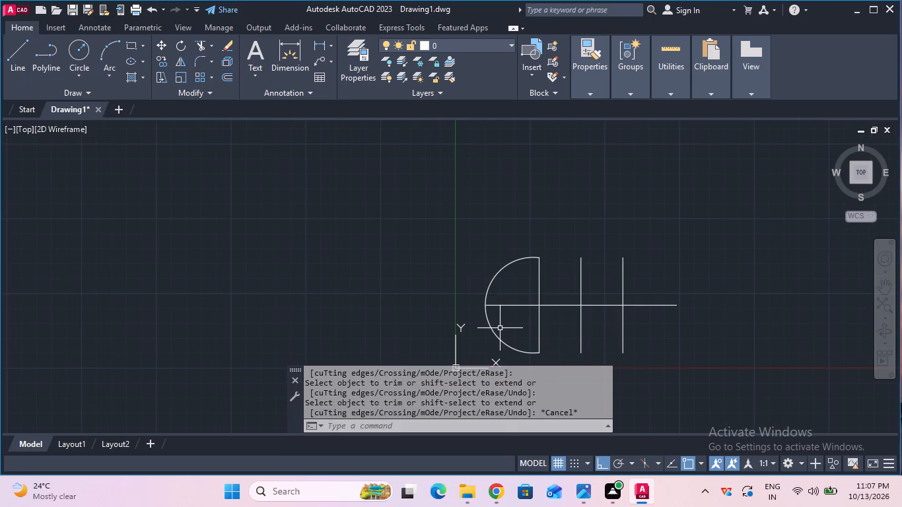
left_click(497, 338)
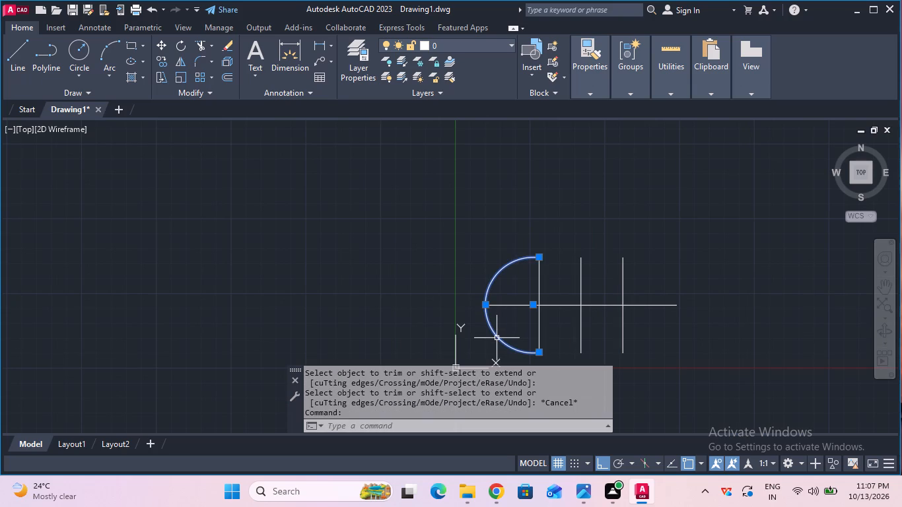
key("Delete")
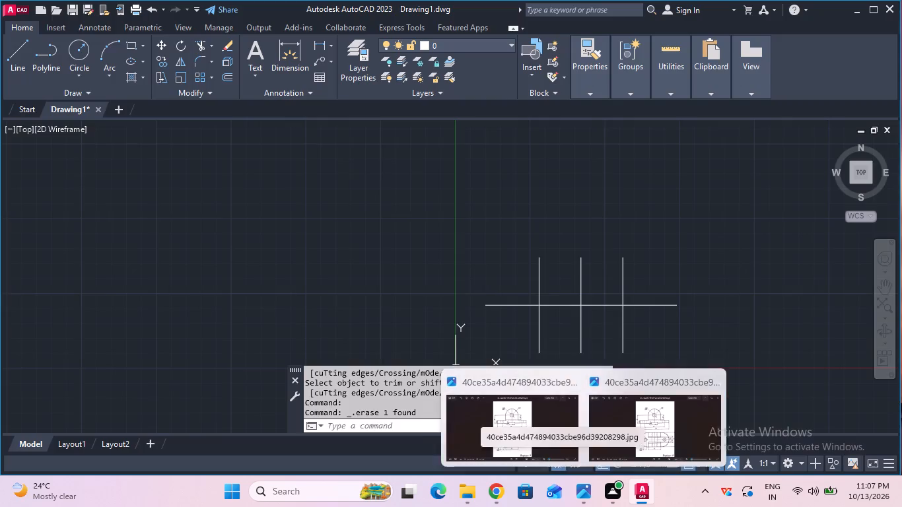
Delete the left and right vertical centerline copies, keeping the middle vertical centerline.
scroll(481, 296, "up", 1)
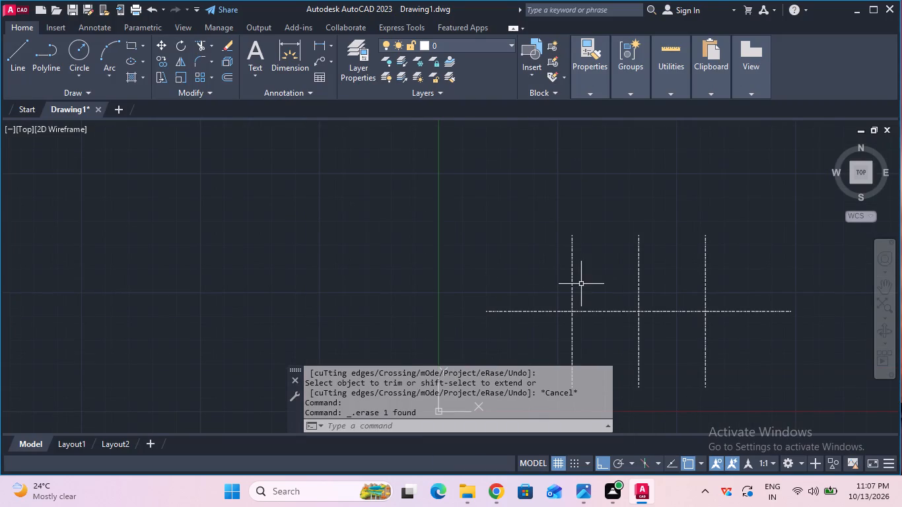
middle_click_drag(582, 284, 531, 235)
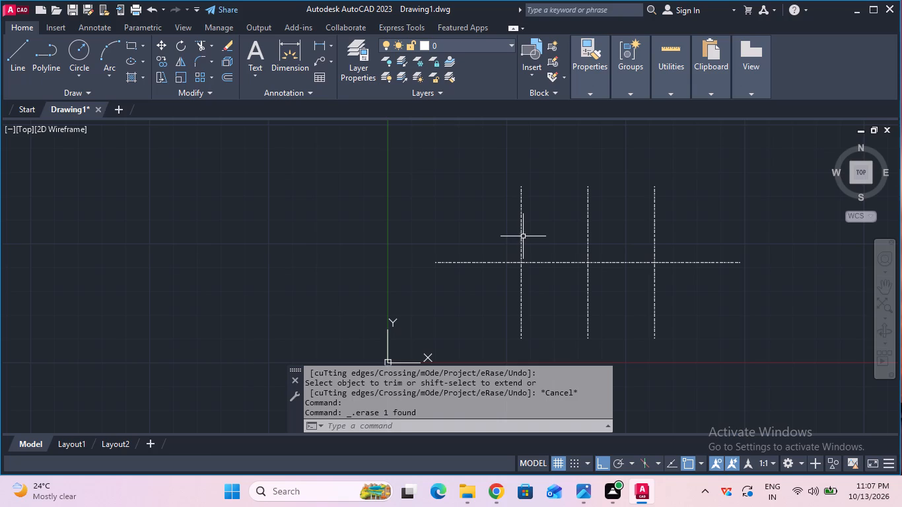
left_click(522, 236)
key("Delete")
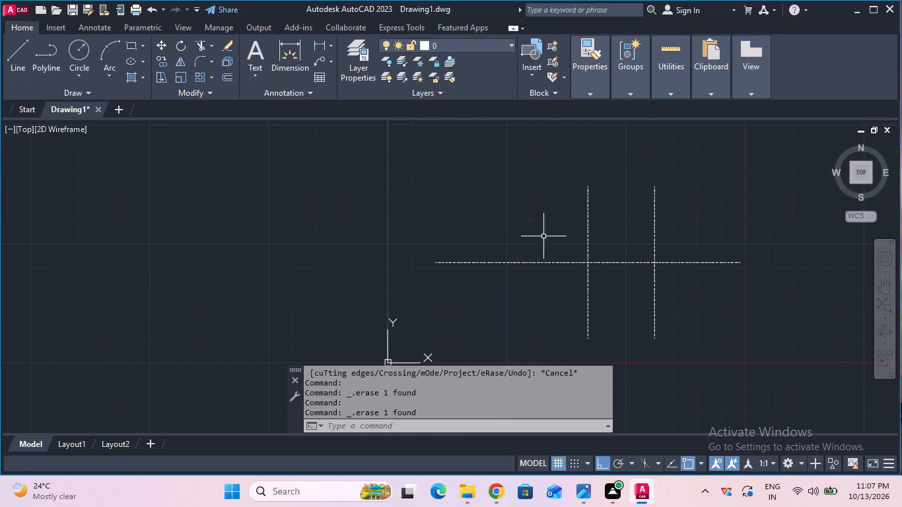
left_click(654, 230)
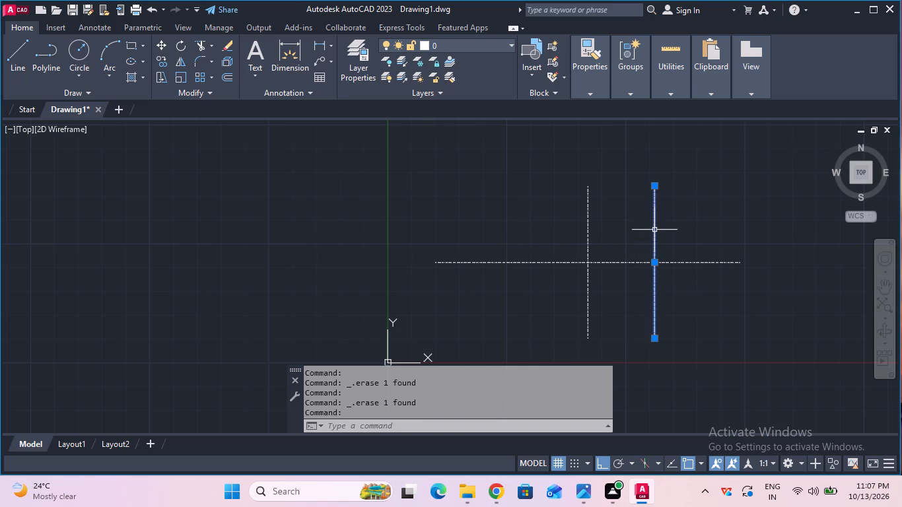
key("Delete")
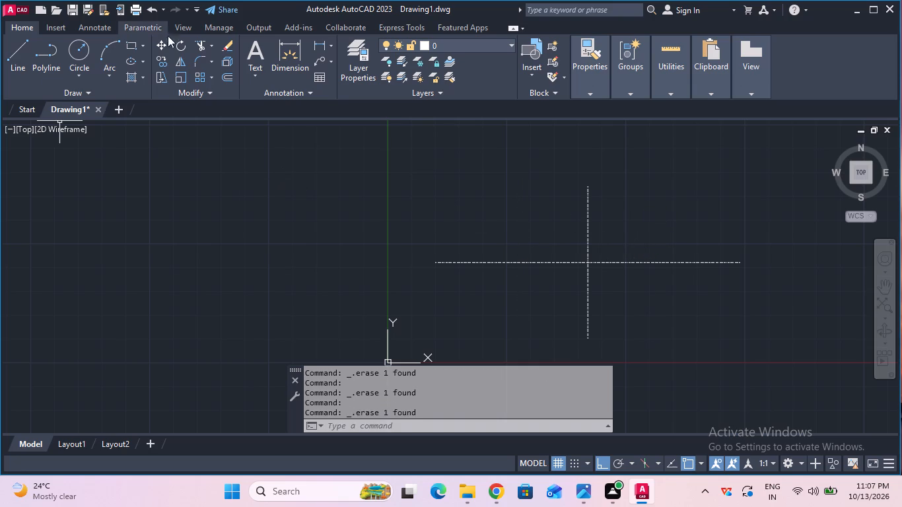
Offset the middle vertical centerline 40 mm to both its left and right sides.
left_click(234, 83)
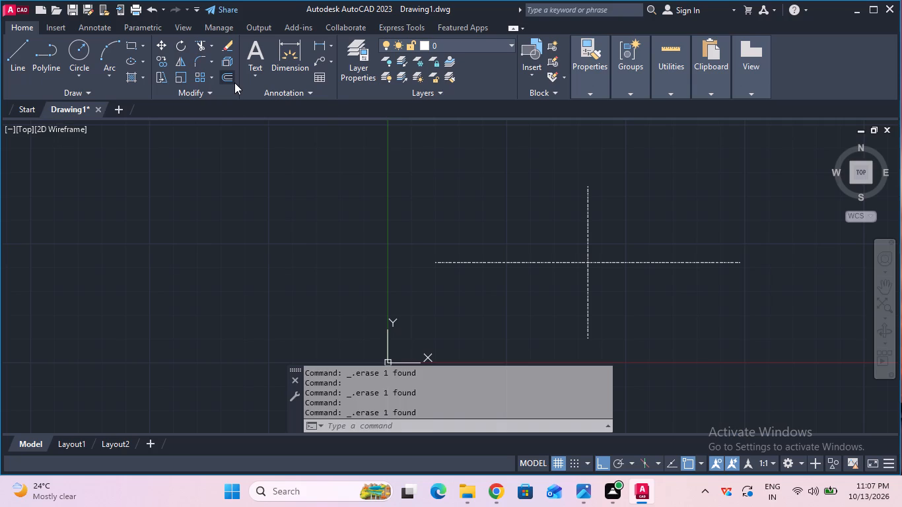
left_click(588, 258)
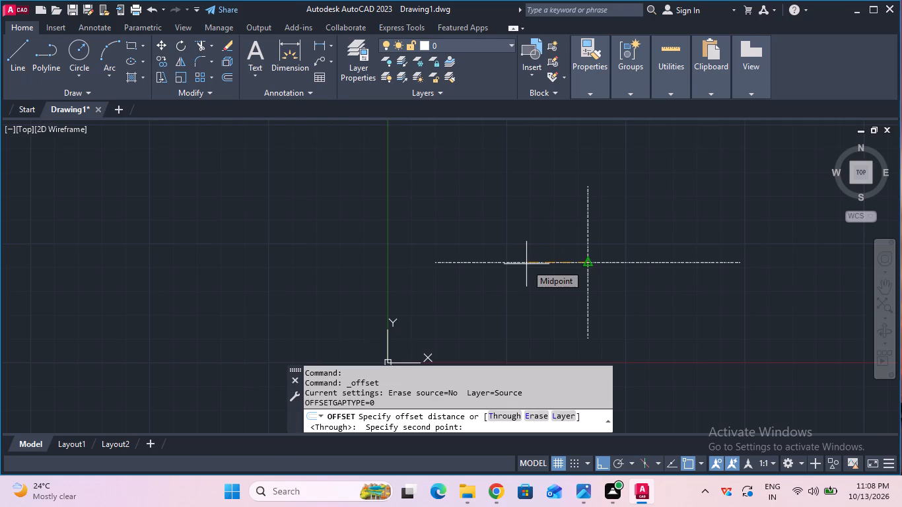
key("4")
key("0")
key("Return")
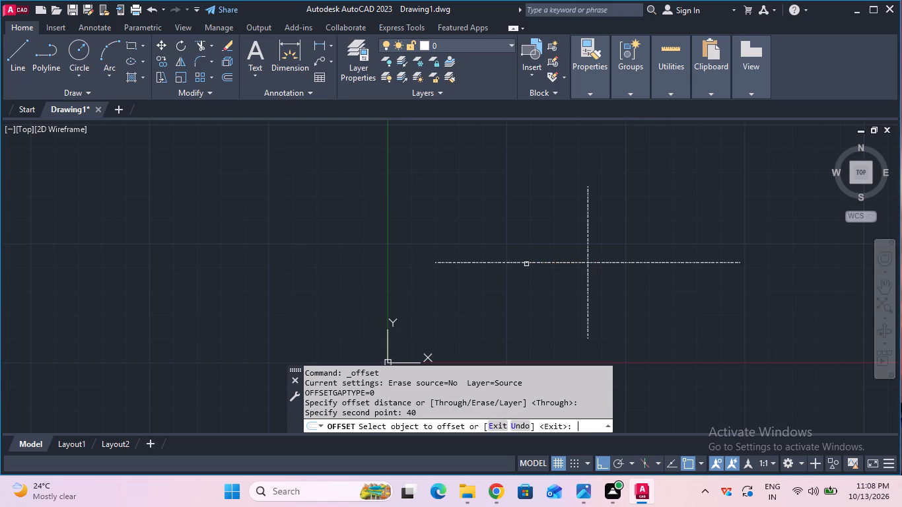
left_click(586, 293)
left_click(578, 293)
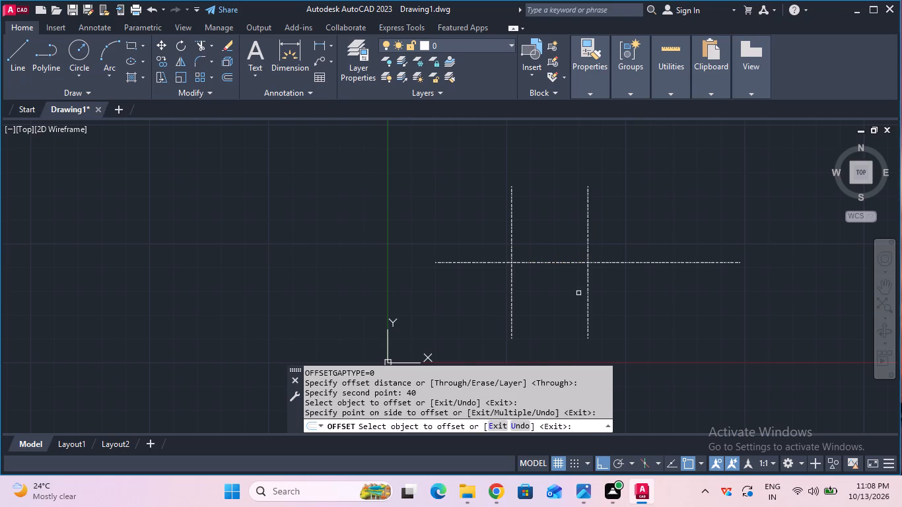
left_click(587, 291)
left_click(624, 291)
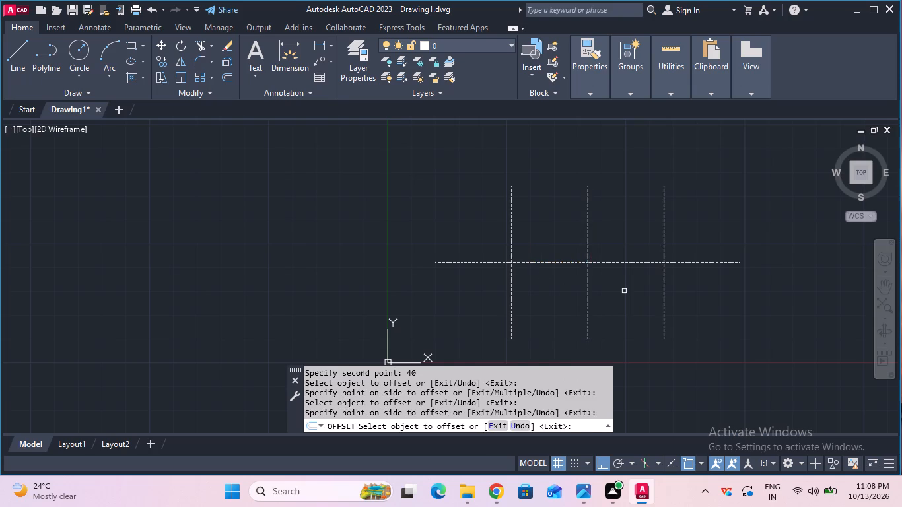
key("Escape")
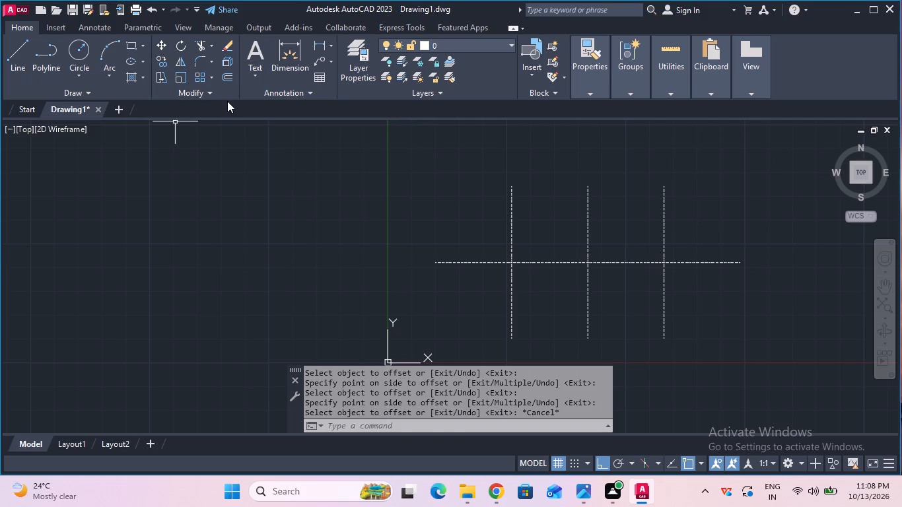
Draw a circle of radius 40 mm centred where the left vertical centerline crosses the horizontal centerline.
left_click(83, 51)
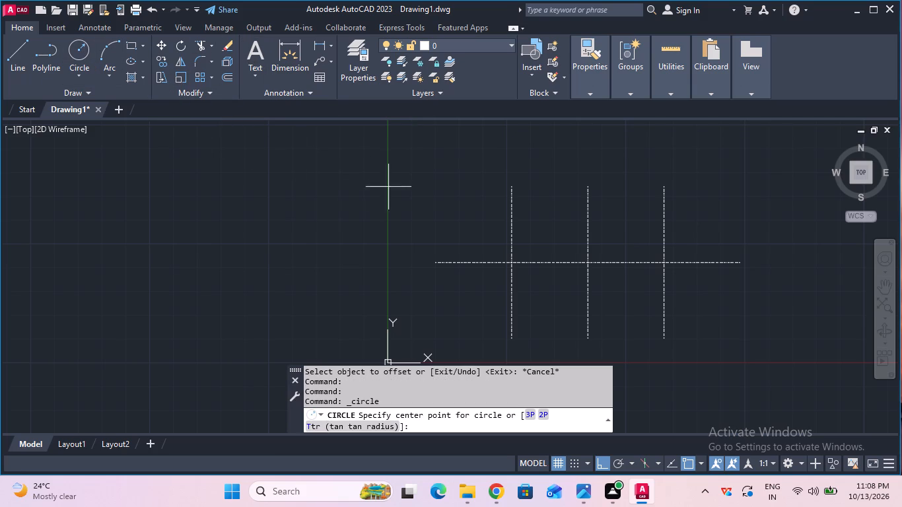
left_click(513, 265)
type("40")
key("Return")
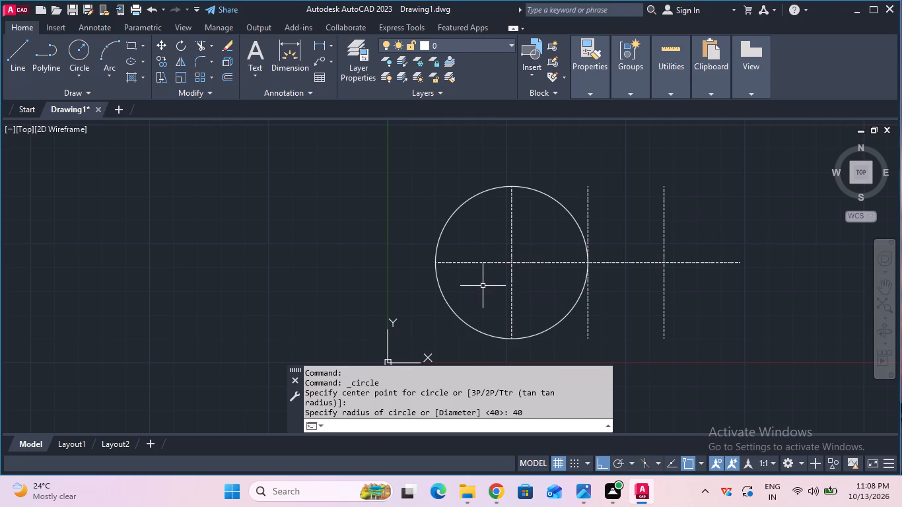
key("Escape")
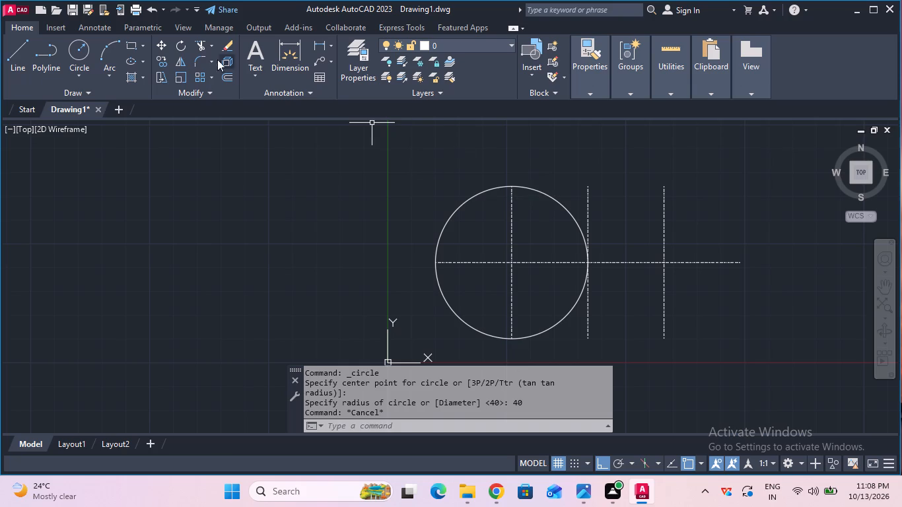
Trim away the half of the left circle to the right of the left vertical centerline.
left_click(199, 46)
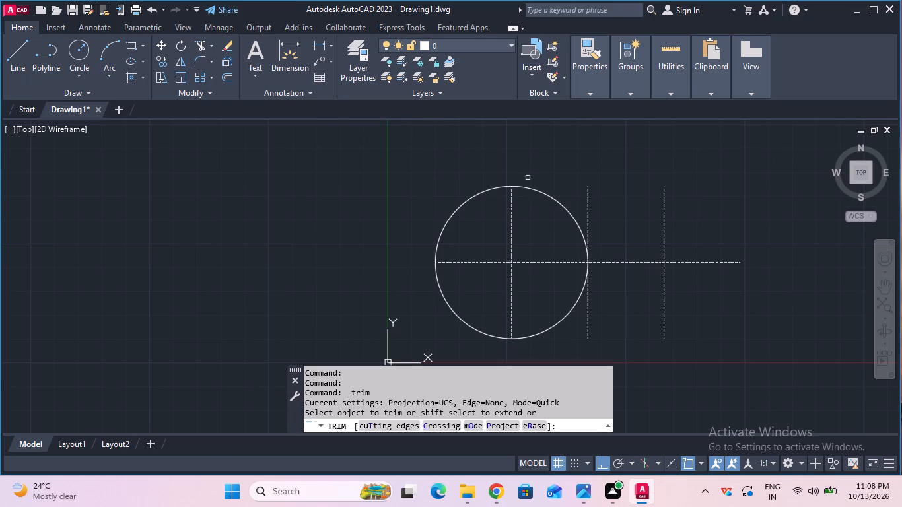
left_click(539, 193)
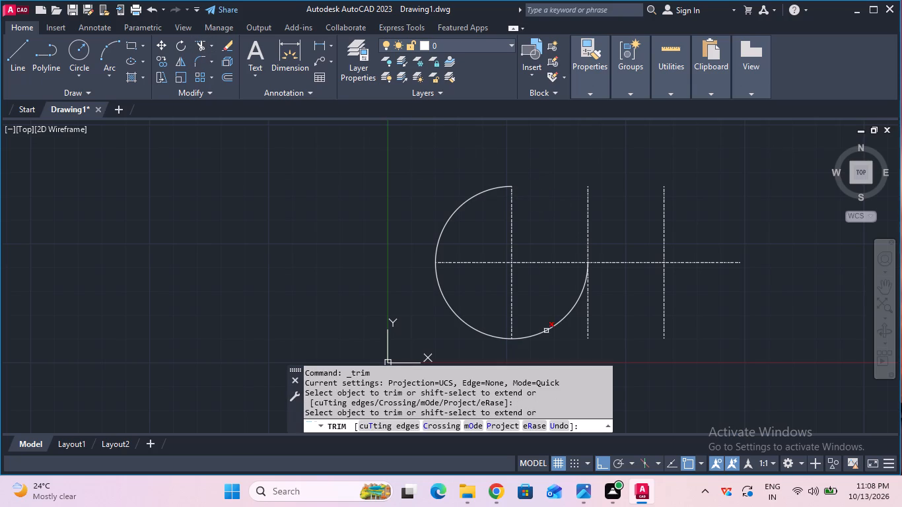
left_click(546, 331)
key("Escape")
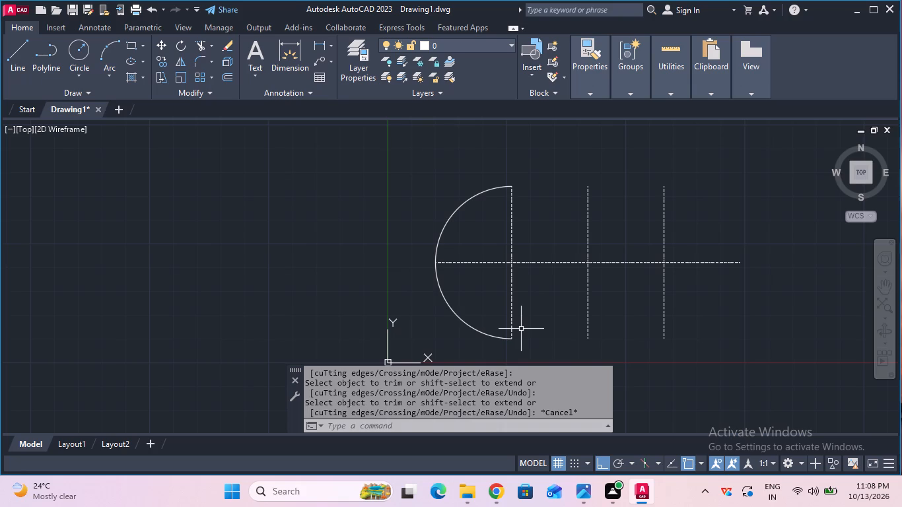
Draw a circle of radius 40 mm centred where the right vertical centerline crosses the horizontal centerline.
left_click(81, 53)
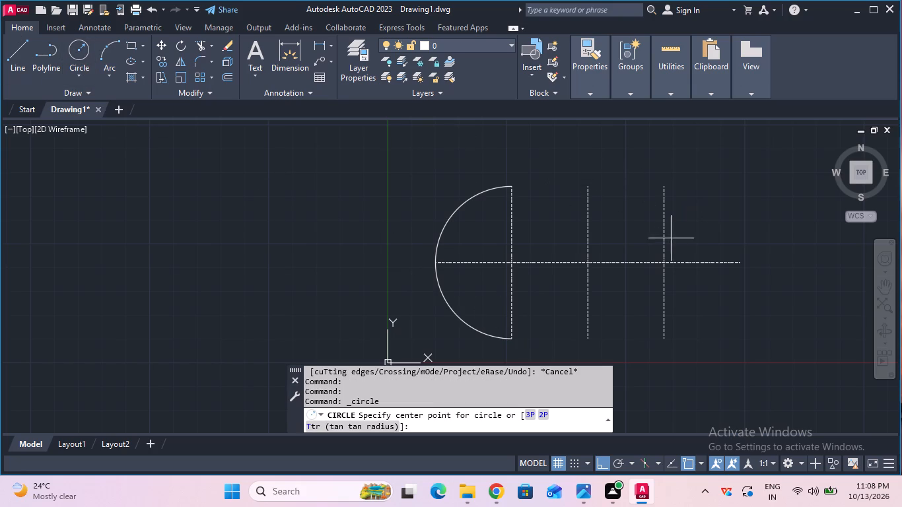
left_click(664, 259)
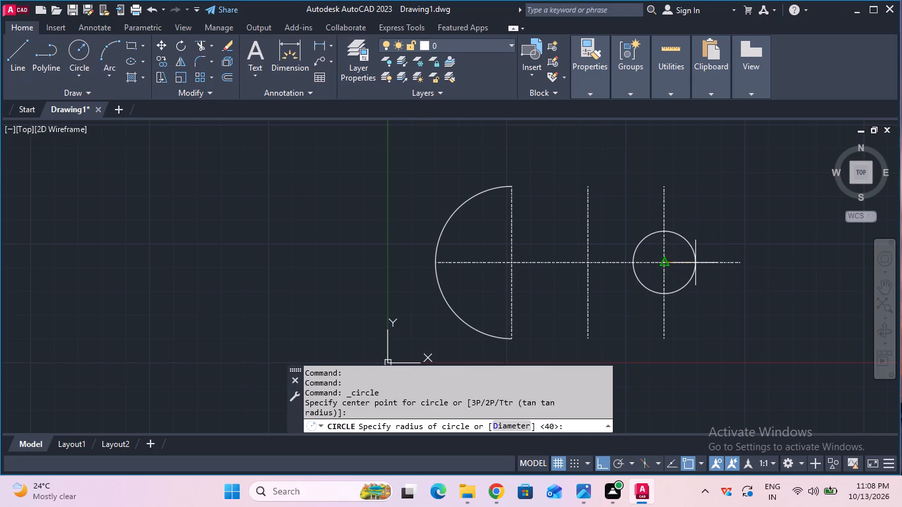
type("40")
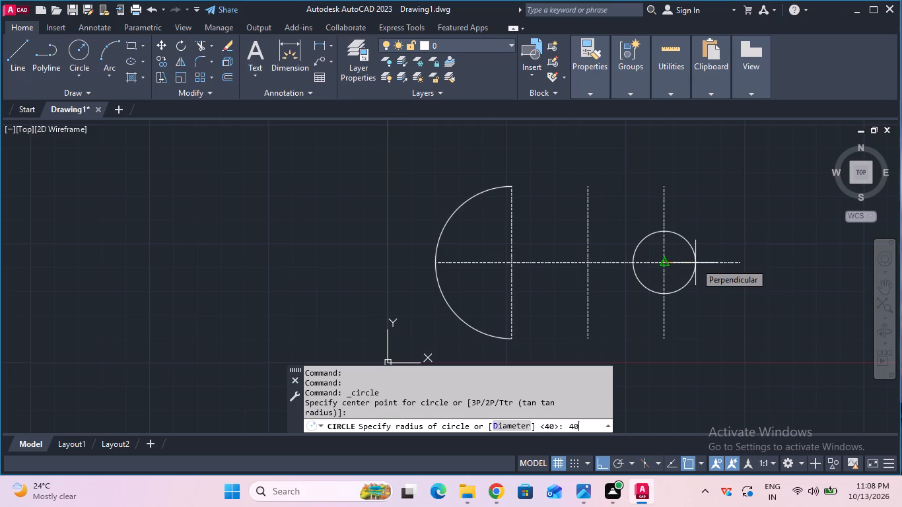
key("Return")
key("Escape")
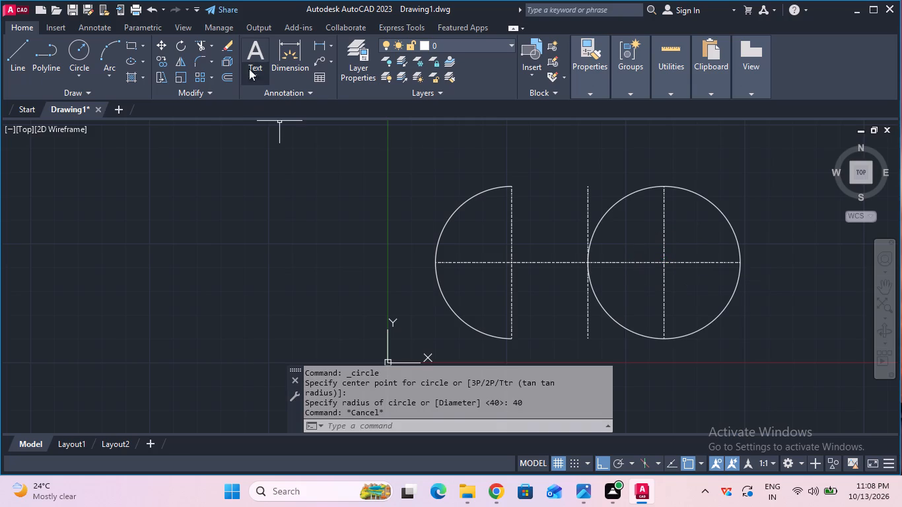
Trim away the half of the right circle to the left of the right vertical centerline.
left_click(195, 43)
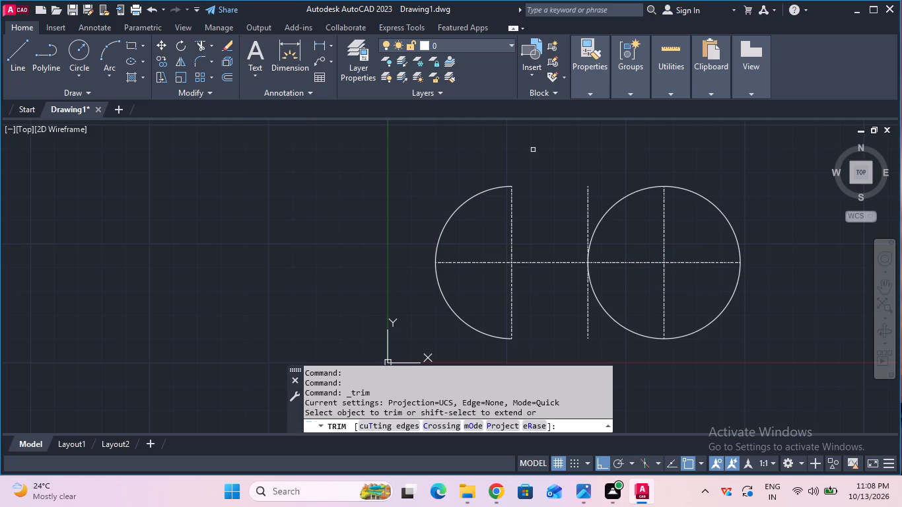
left_click_drag(597, 166, 617, 211)
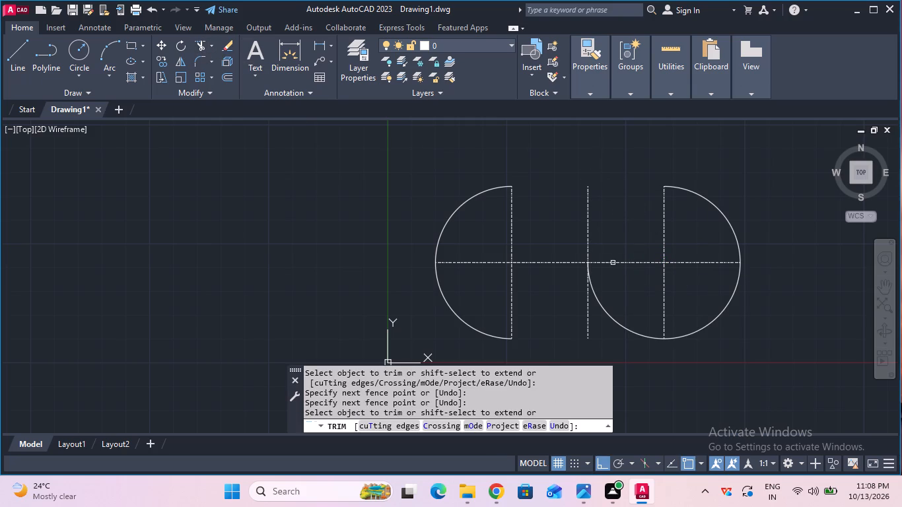
left_click_drag(613, 274, 616, 358)
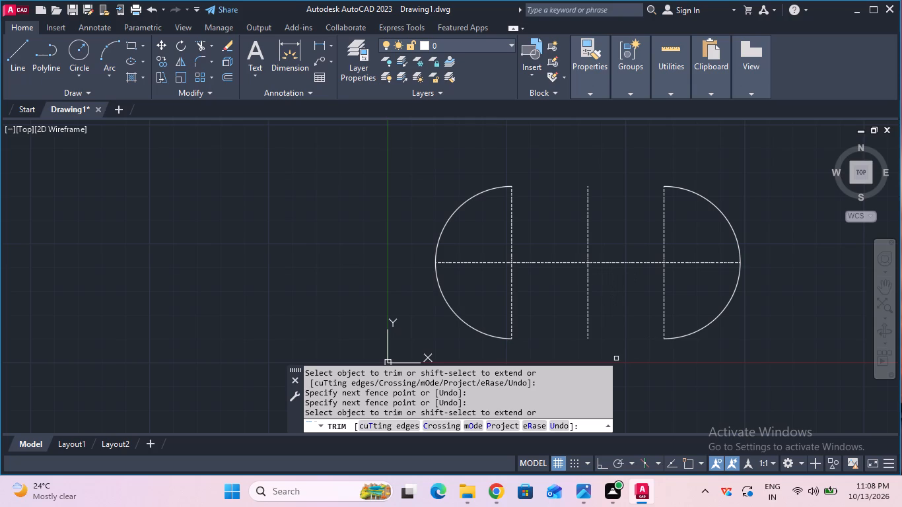
key("Escape")
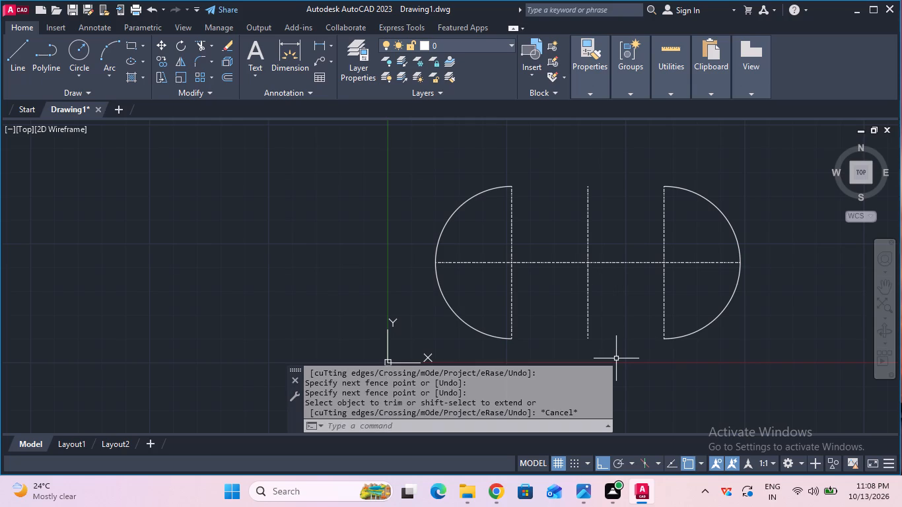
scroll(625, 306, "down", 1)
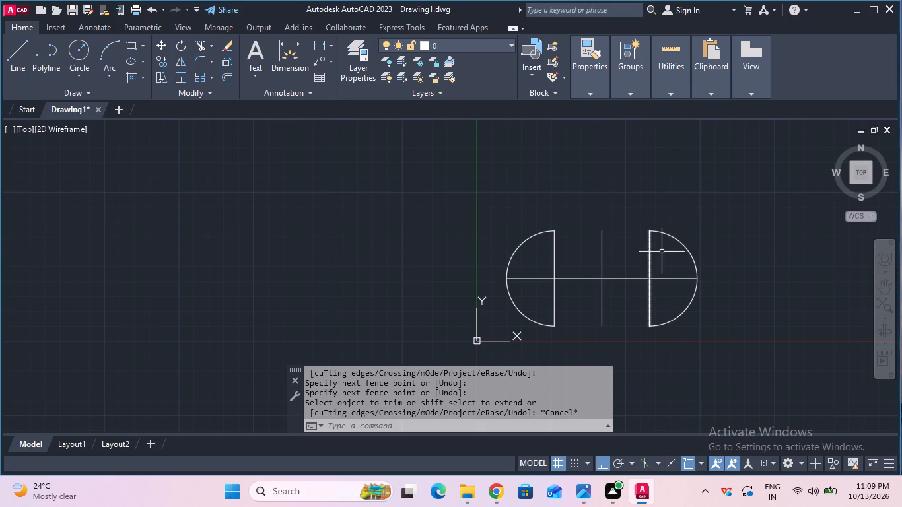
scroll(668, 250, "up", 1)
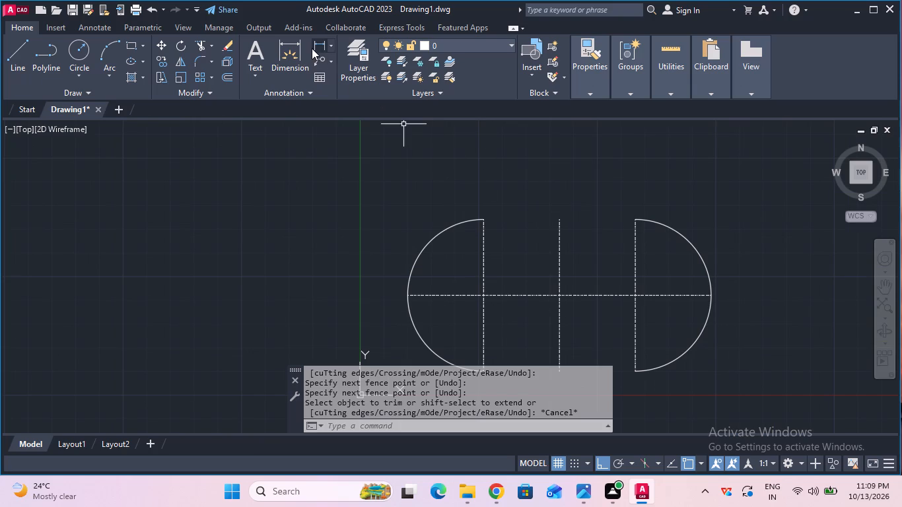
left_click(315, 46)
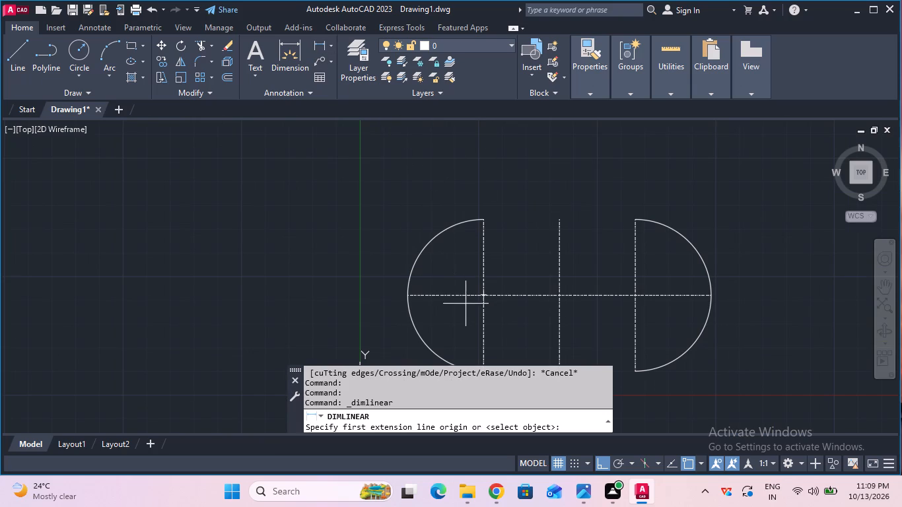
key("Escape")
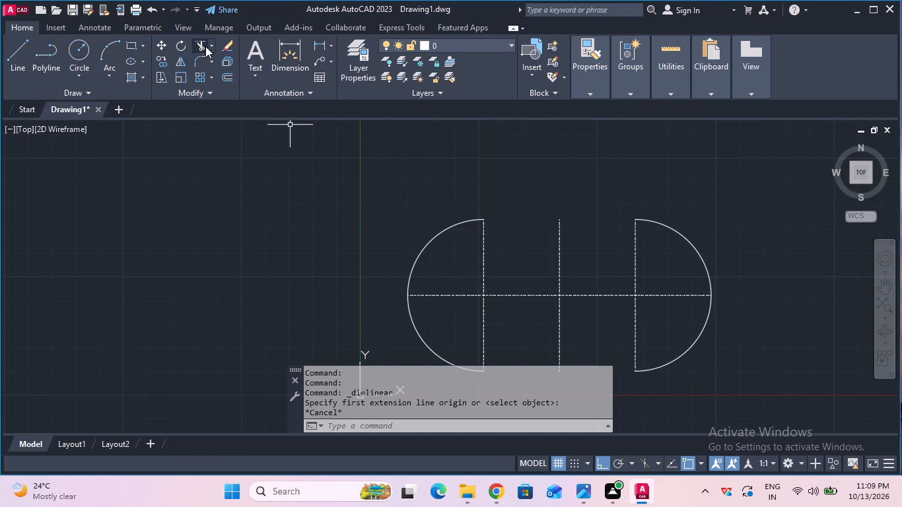
Offset the middle vertical centerline 55 mm to both its left and right sides.
left_click(226, 76)
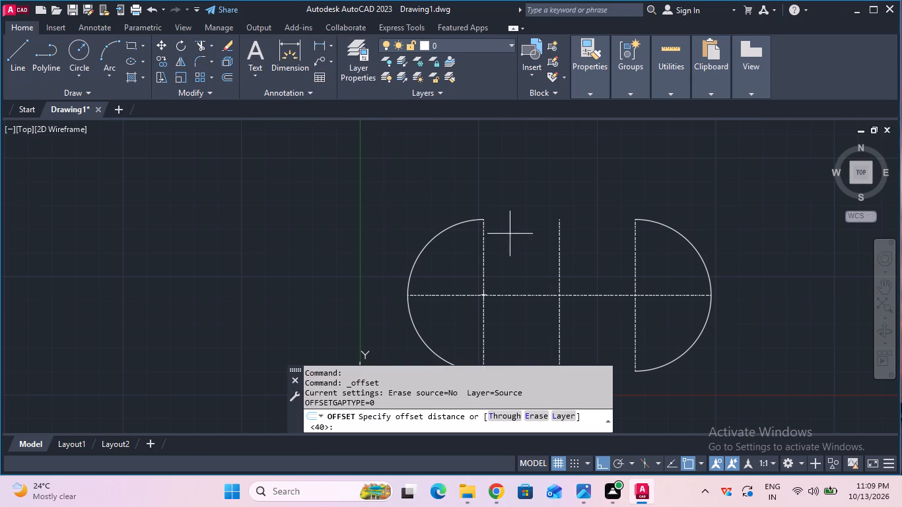
left_click(559, 293)
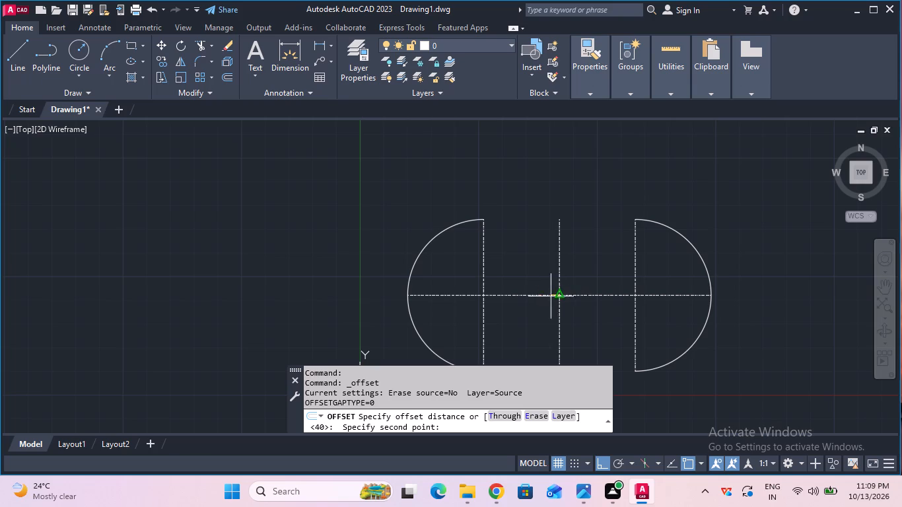
type("55")
key("Return")
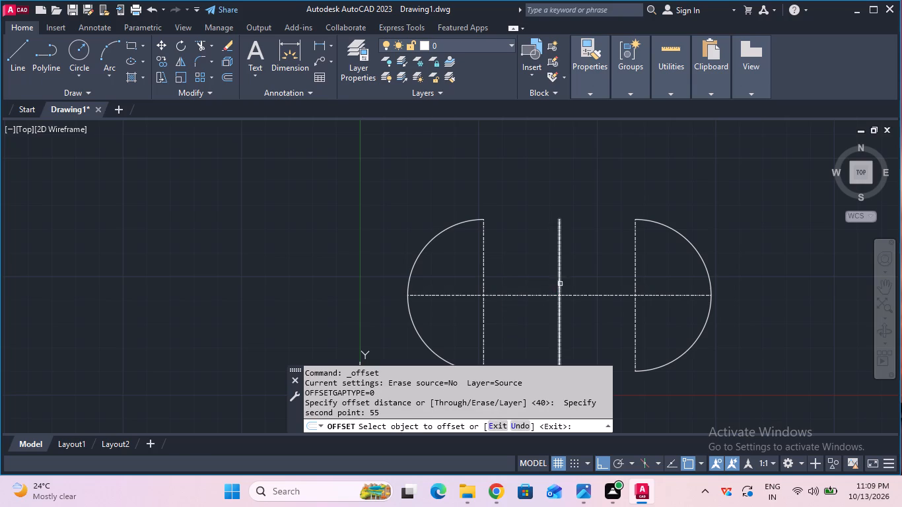
left_click(561, 283)
left_click(541, 281)
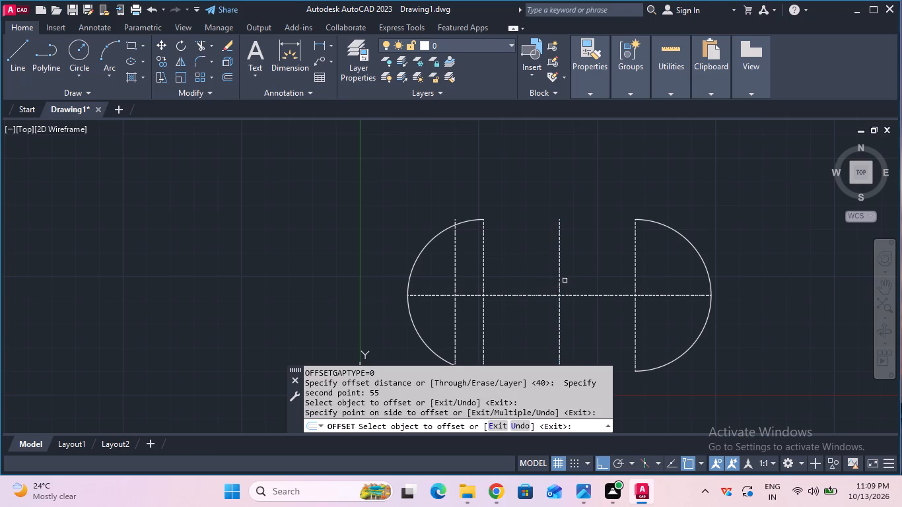
left_click(561, 281)
left_click(618, 291)
key("Escape")
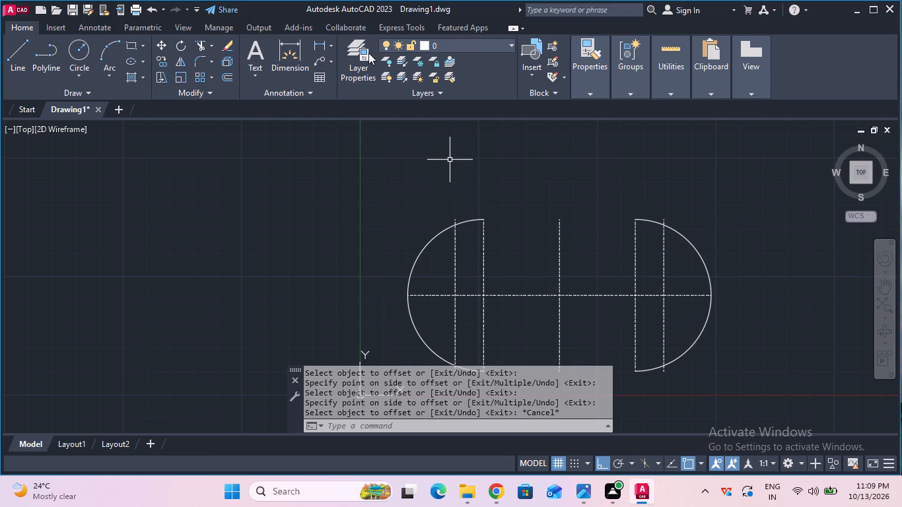
Trim the upper and lower ends of the two outermost vertical centerlines where they extend past the left and right arcs.
middle_click_drag(454, 166, 433, 98)
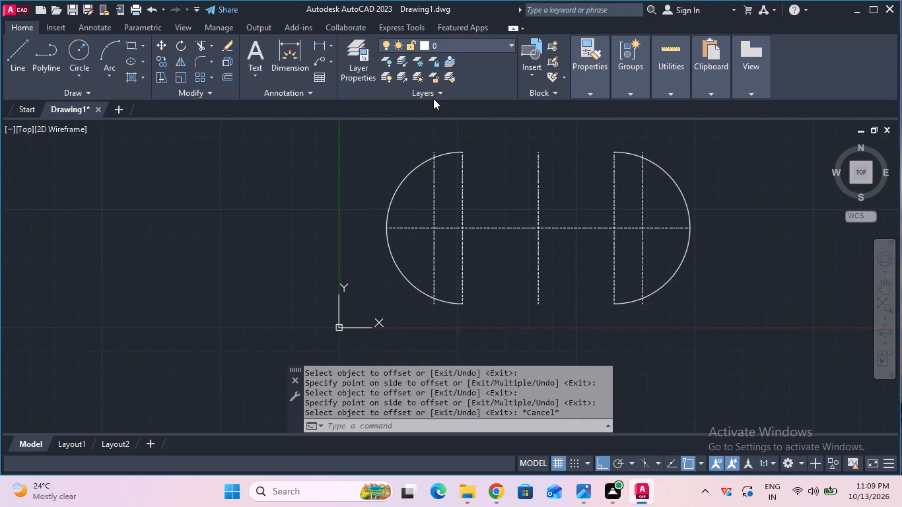
left_click(203, 47)
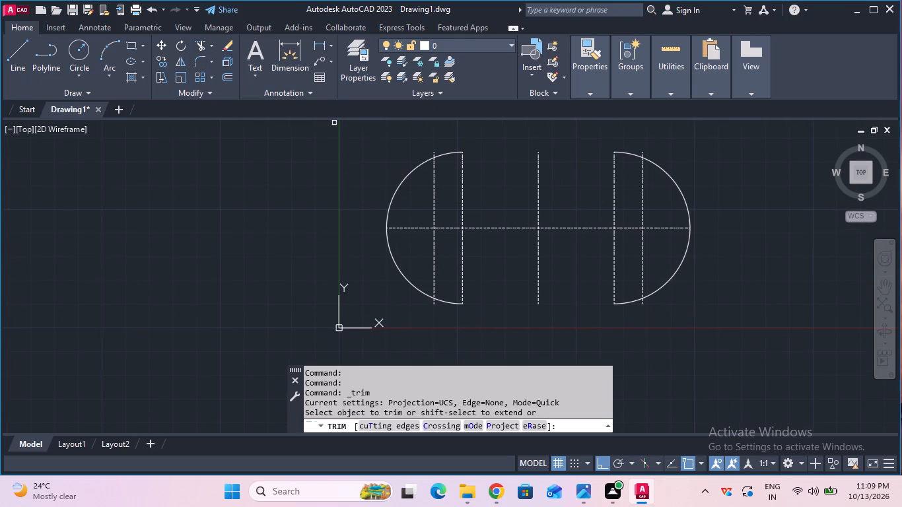
left_click(434, 153)
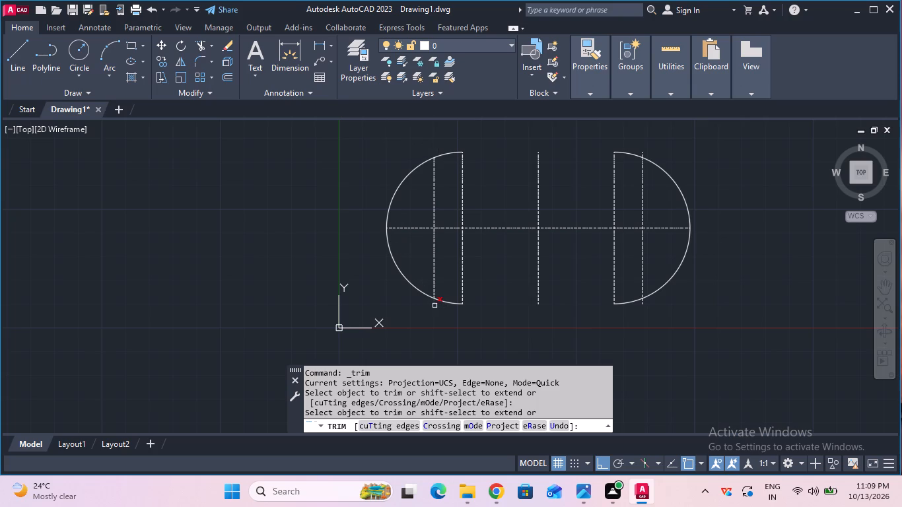
left_click(434, 306)
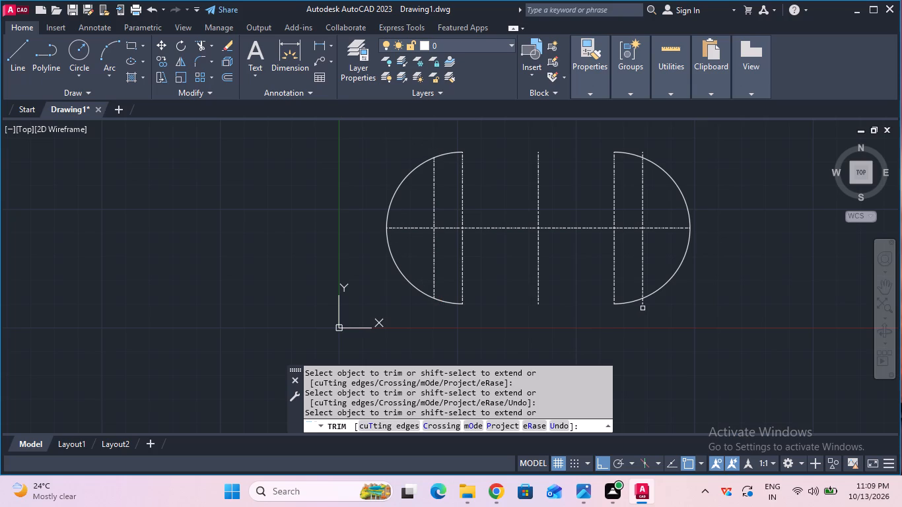
left_click(643, 303)
left_click(642, 152)
key("Escape")
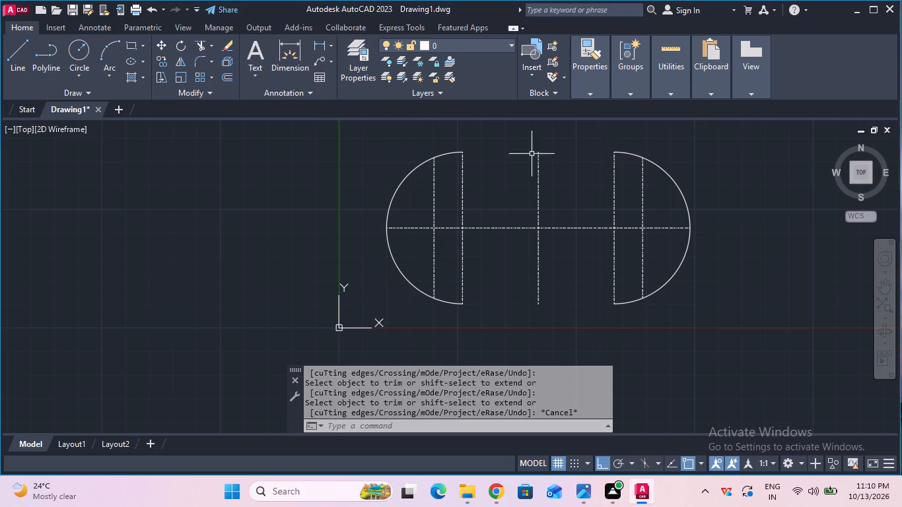
Draw two circles of radius 8 mm centred where the outermost vertical centerlines cross the horizontal centerline.
left_click(75, 44)
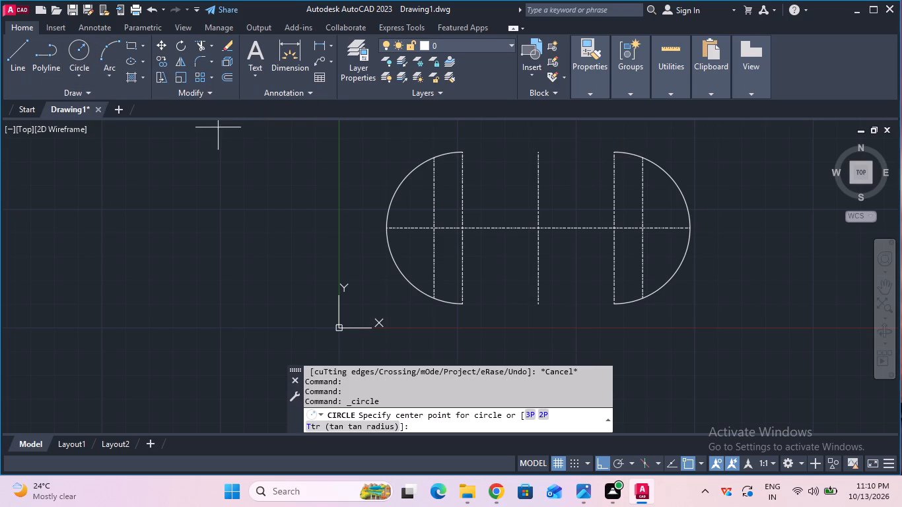
left_click(433, 226)
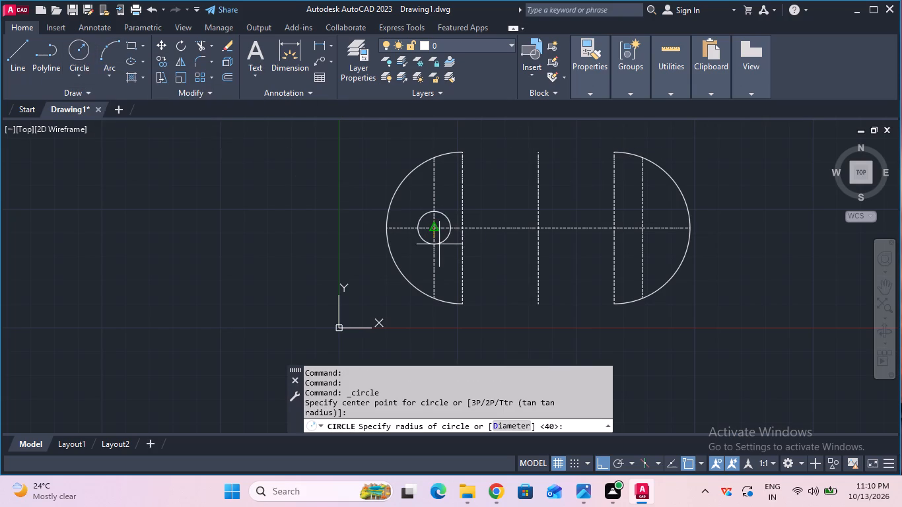
key("8")
key("Return")
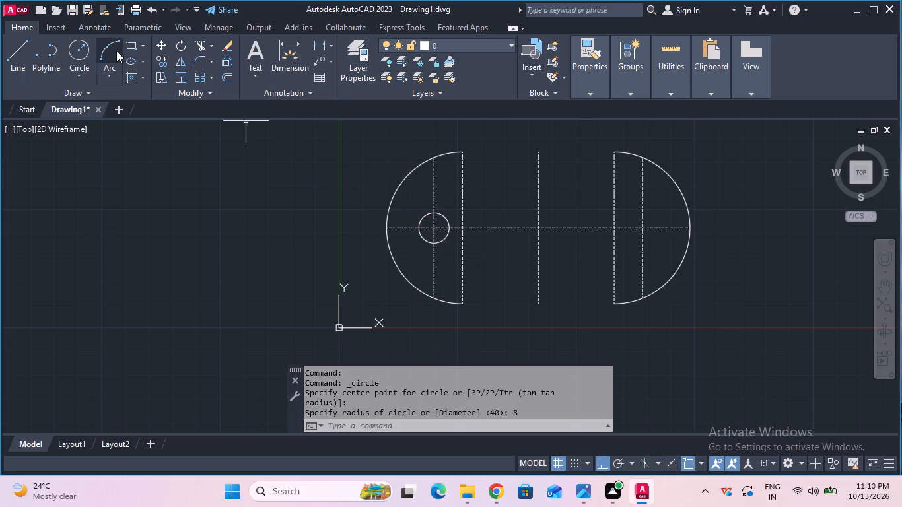
left_click(86, 50)
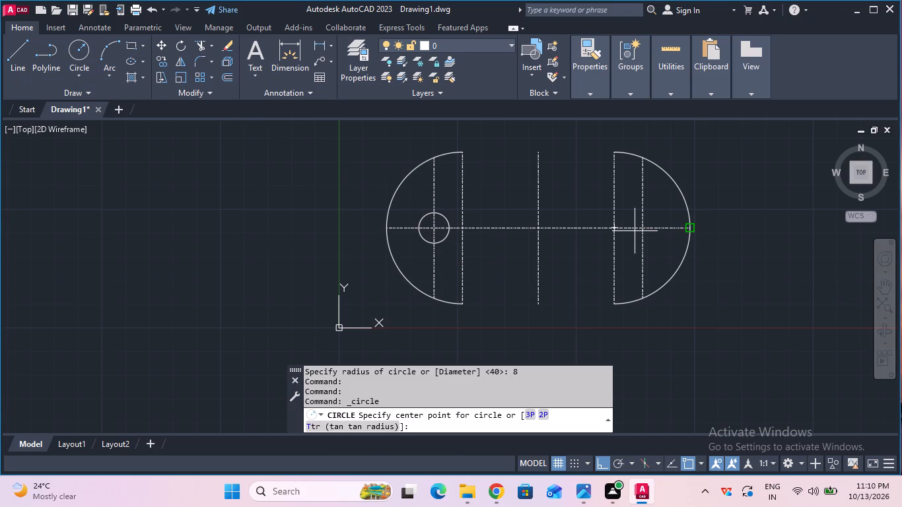
left_click(642, 226)
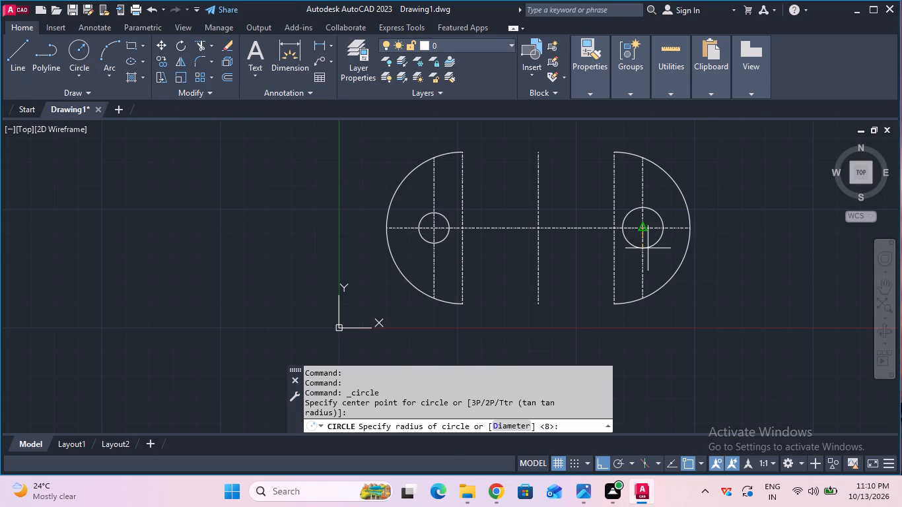
key("8")
key("Return")
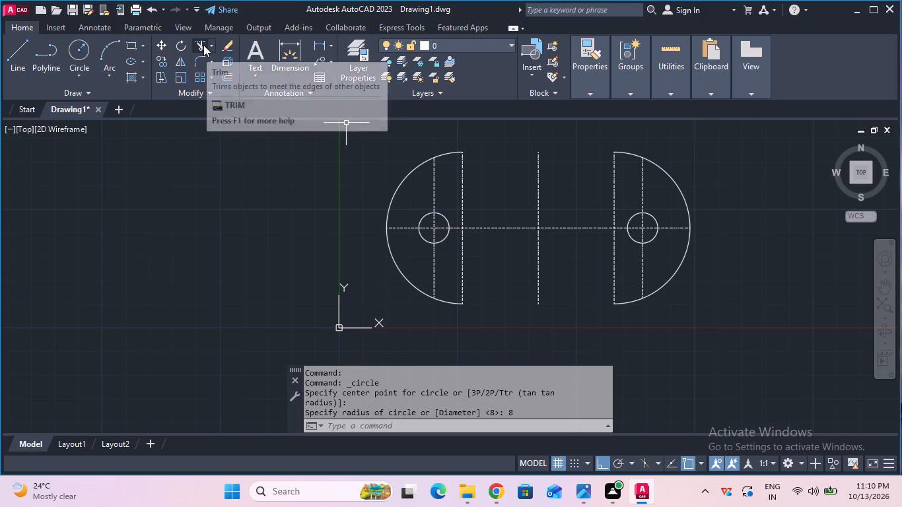
Erase the vertical centerline joining the two ends of the left arc.
left_click(223, 46)
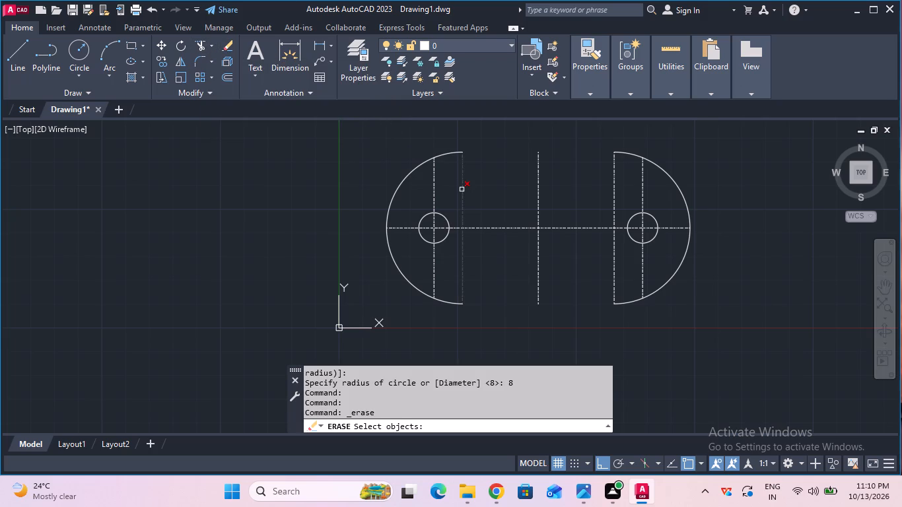
left_click(462, 189)
key("Return")
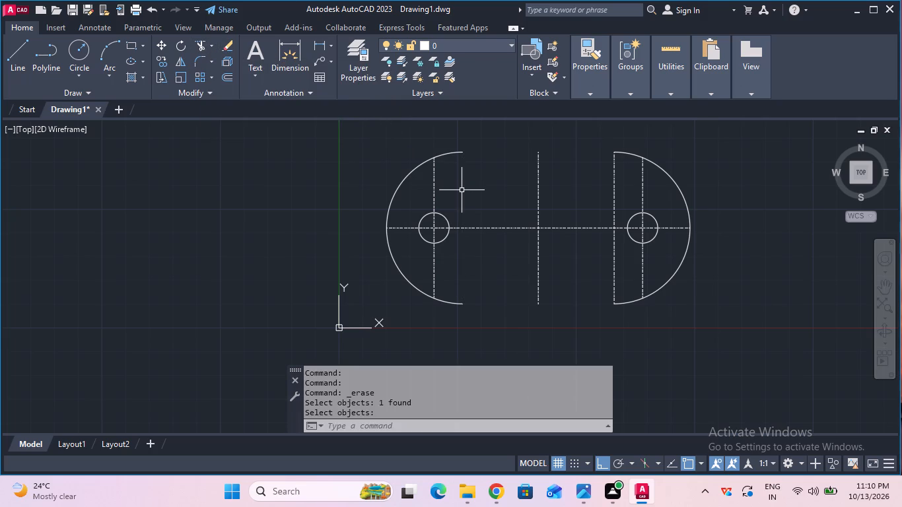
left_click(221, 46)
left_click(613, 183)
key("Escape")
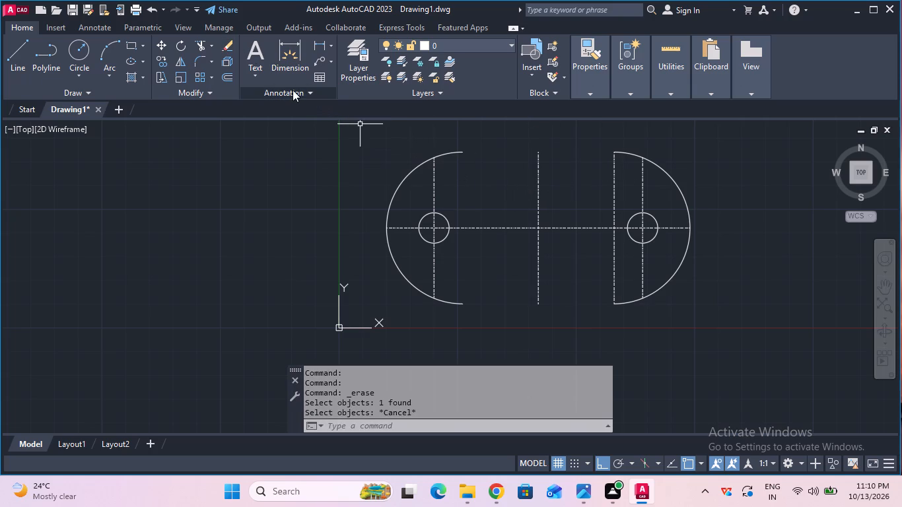
Offset the middle vertical centerline 35 mm to both its left and right sides.
left_click(227, 69)
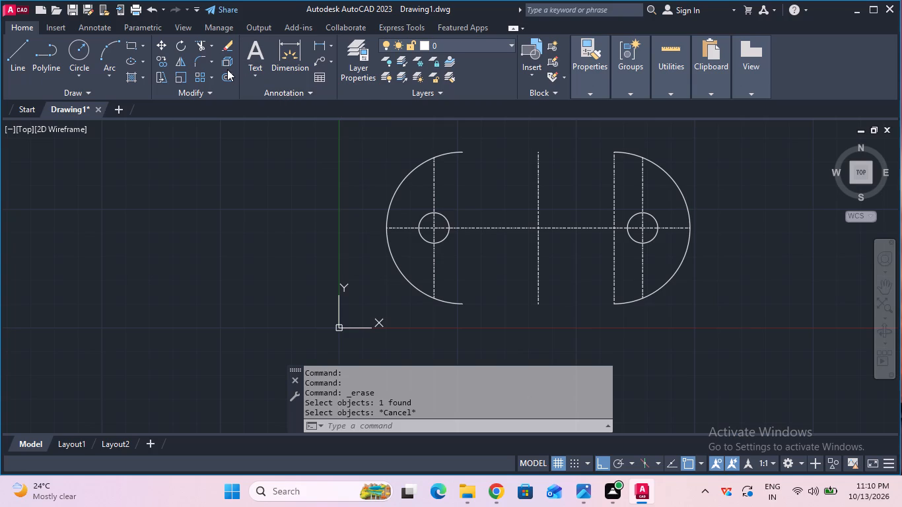
left_click(227, 71)
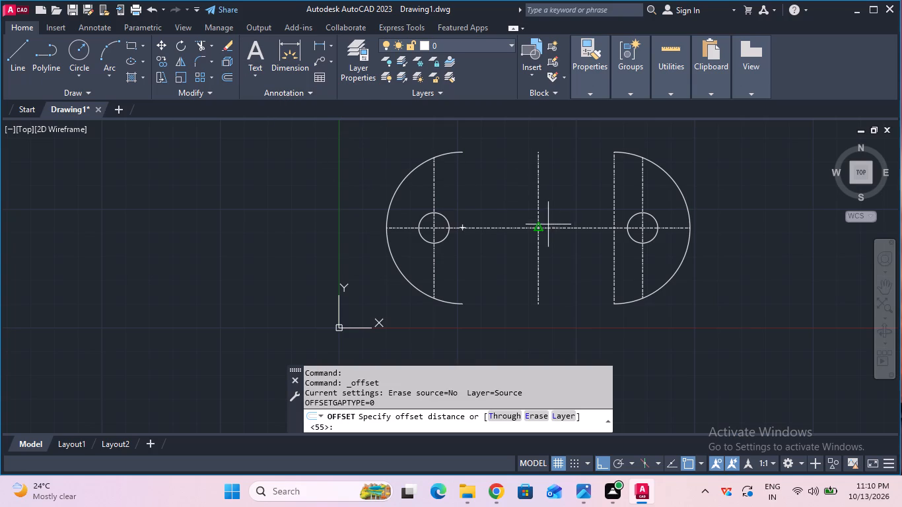
left_click(541, 229)
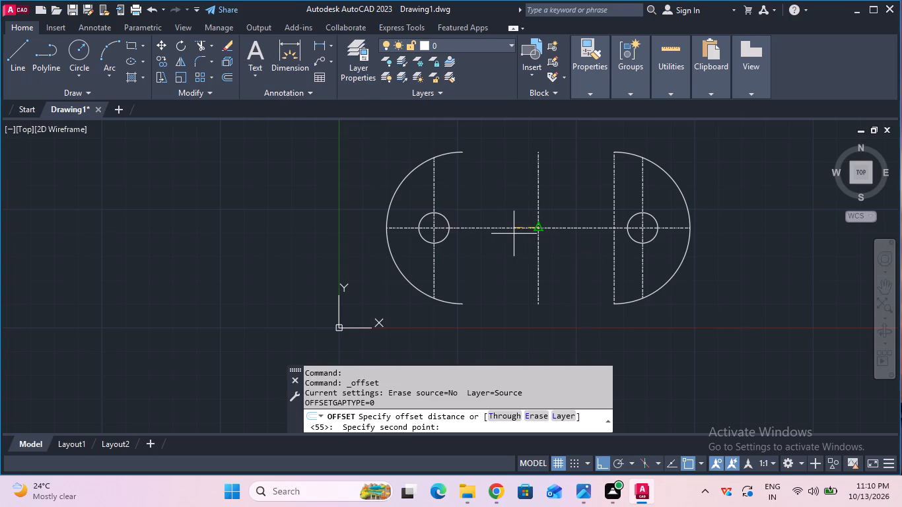
type("35")
key("Return")
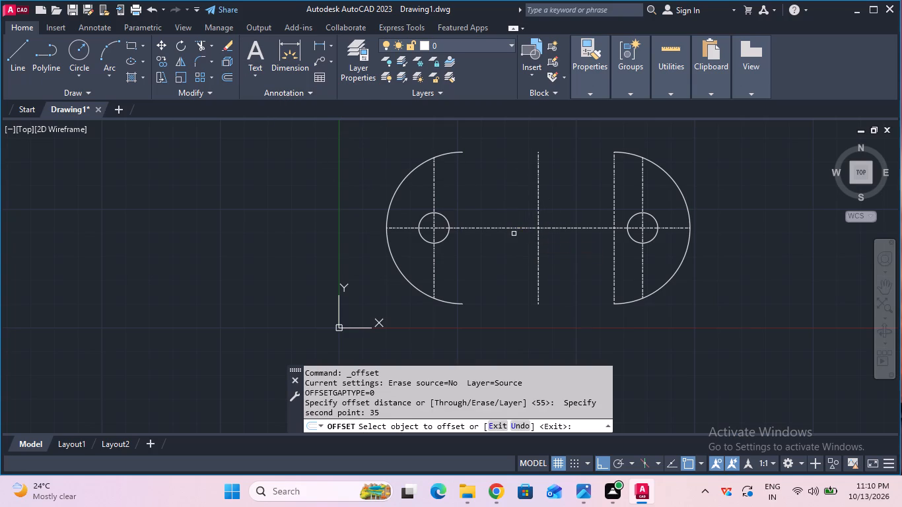
left_click(538, 234)
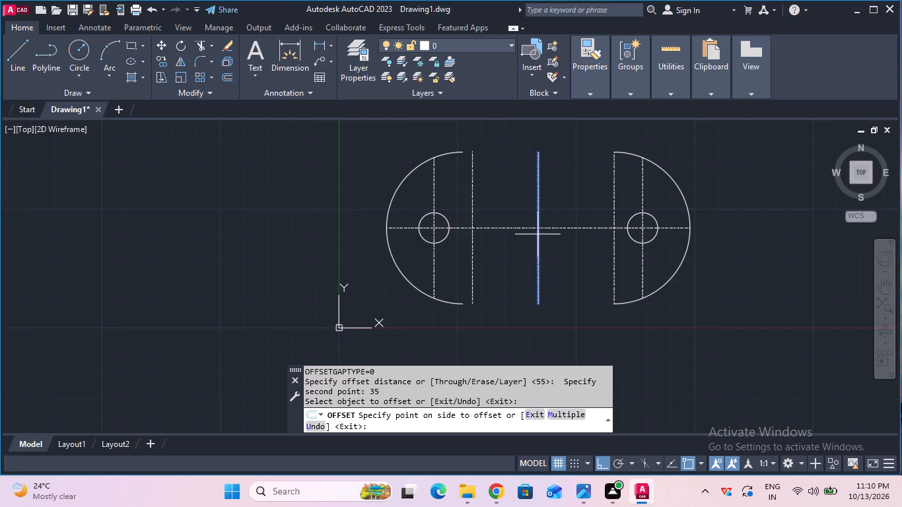
left_click(528, 231)
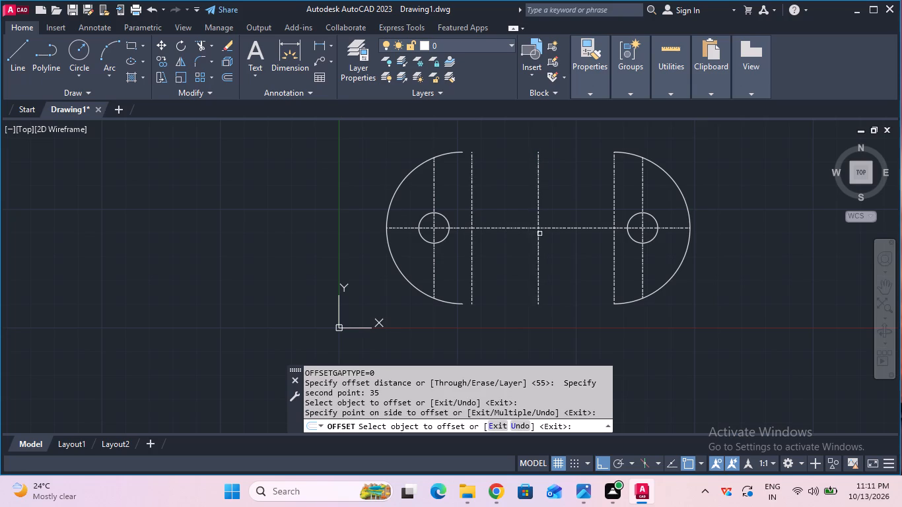
left_click(539, 234)
left_click(563, 238)
key("Escape")
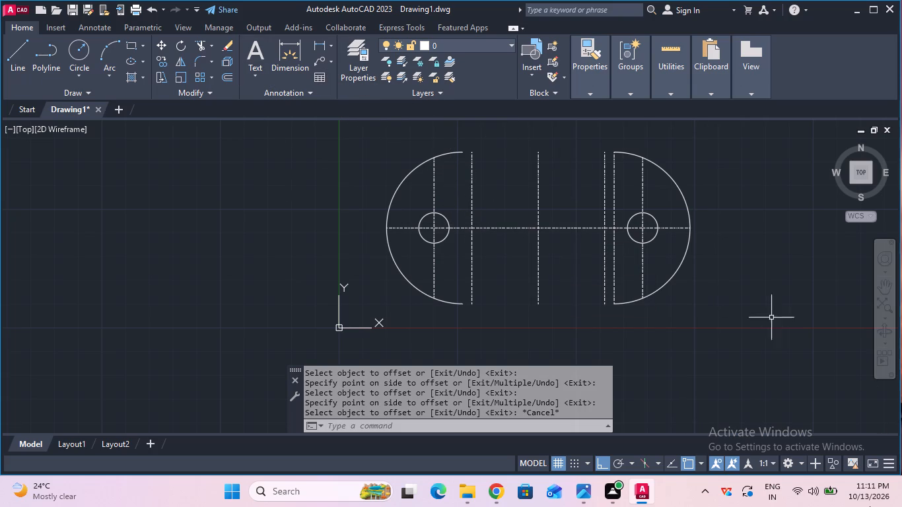
Draw short horizontal lines joining the left arc's upper and lower ends to the ends of the left 35 mm offset line.
left_click(15, 76)
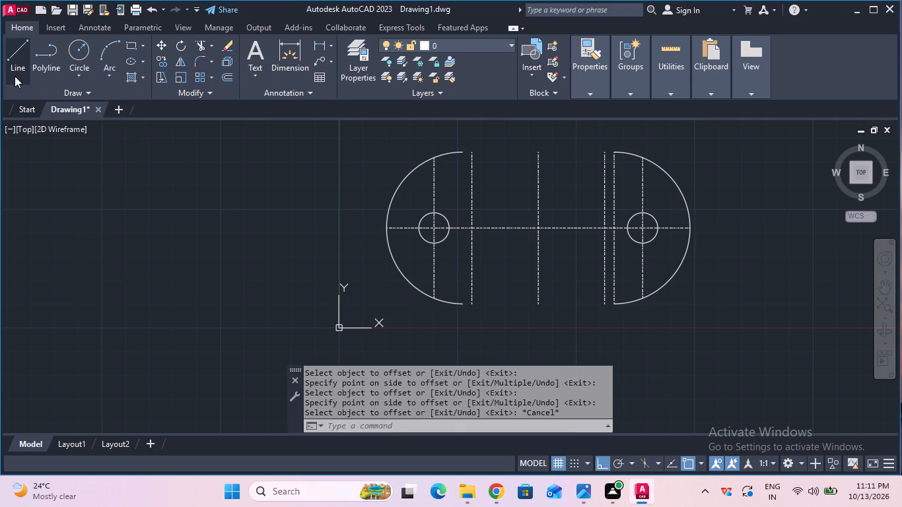
left_click(471, 153)
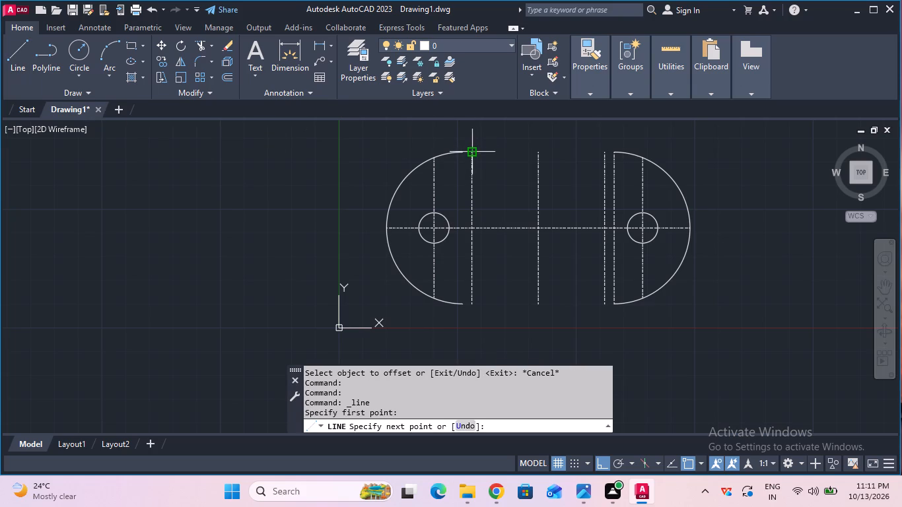
left_click(461, 154)
key("Escape")
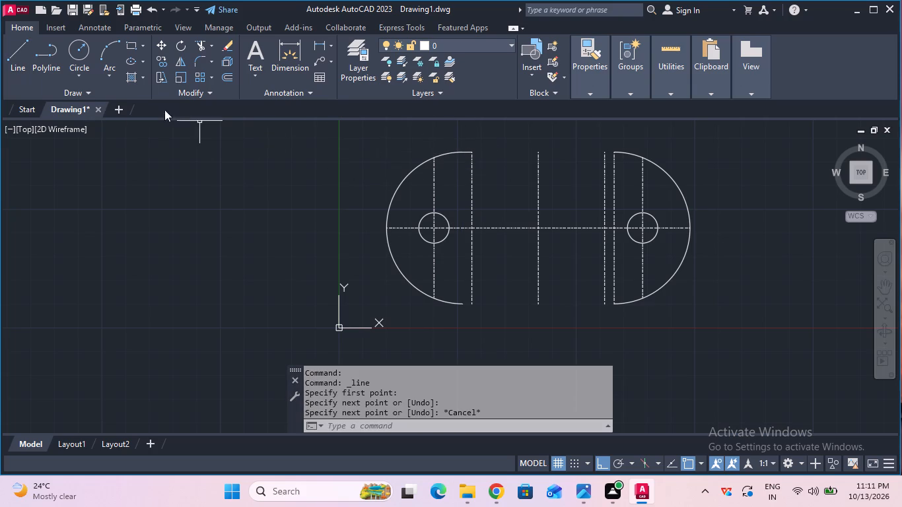
left_click(9, 63)
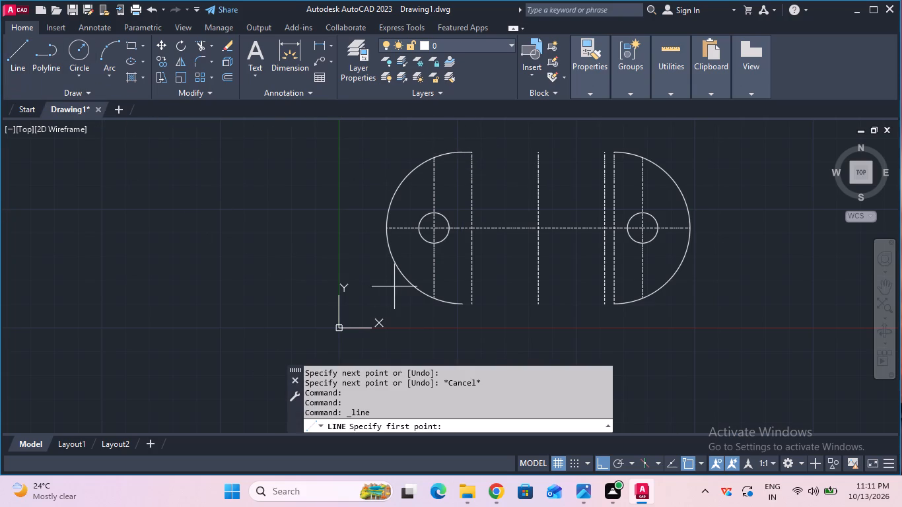
left_click(464, 302)
left_click(472, 302)
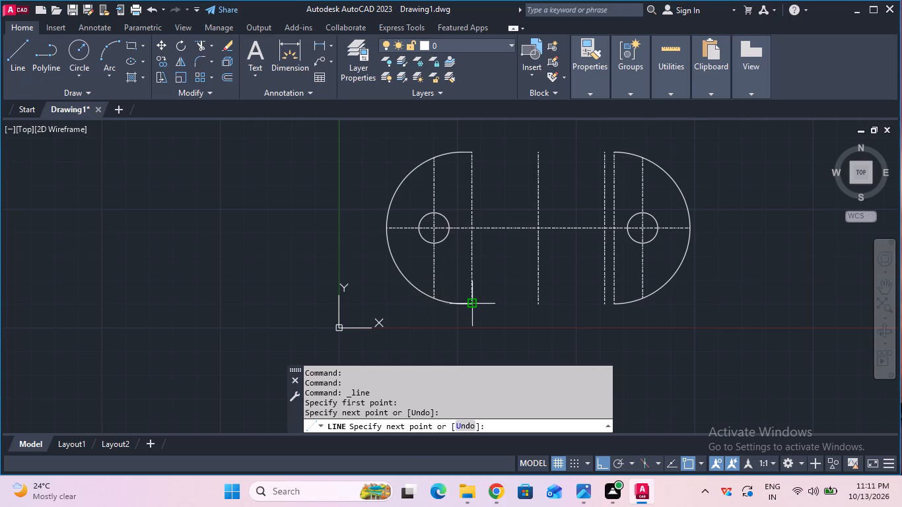
key("Escape")
Draw short horizontal lines joining the right arc's upper and lower ends to the ends of the right 35 mm offset line.
left_click(15, 60)
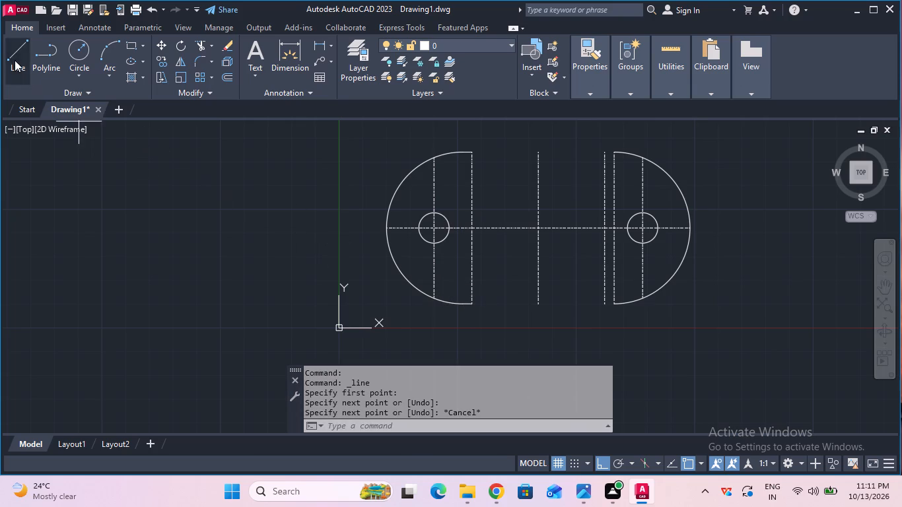
left_click(598, 152)
left_click(610, 153)
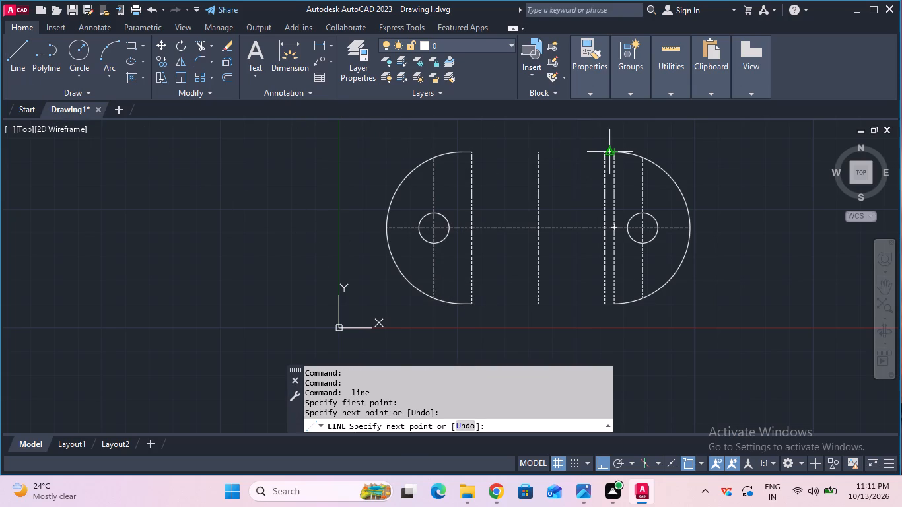
key("Escape")
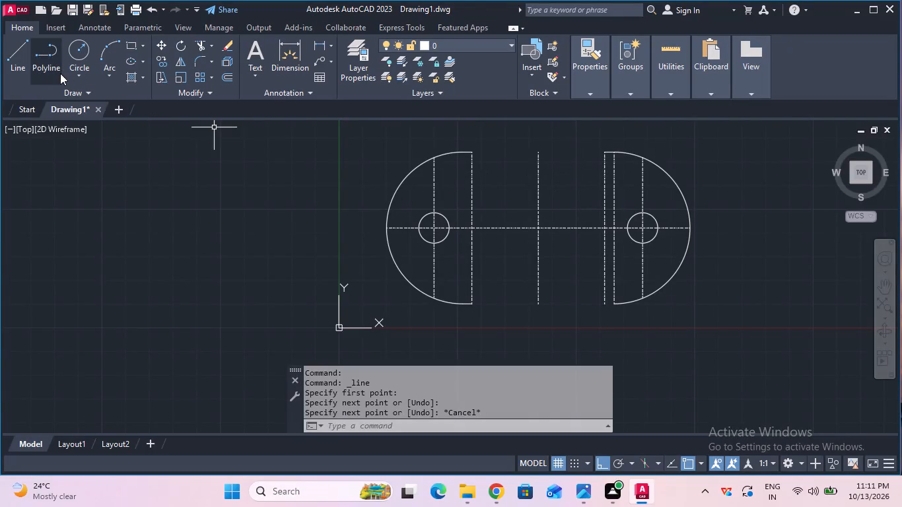
left_click(20, 50)
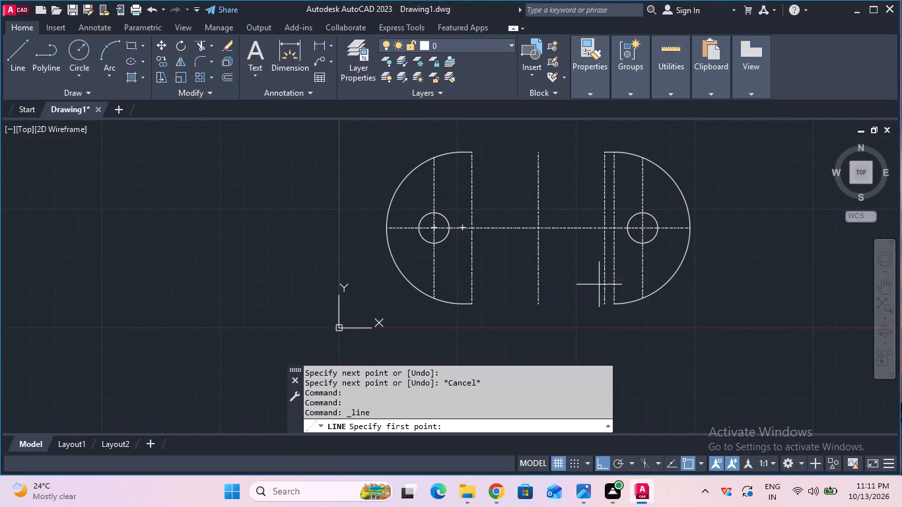
left_click(604, 302)
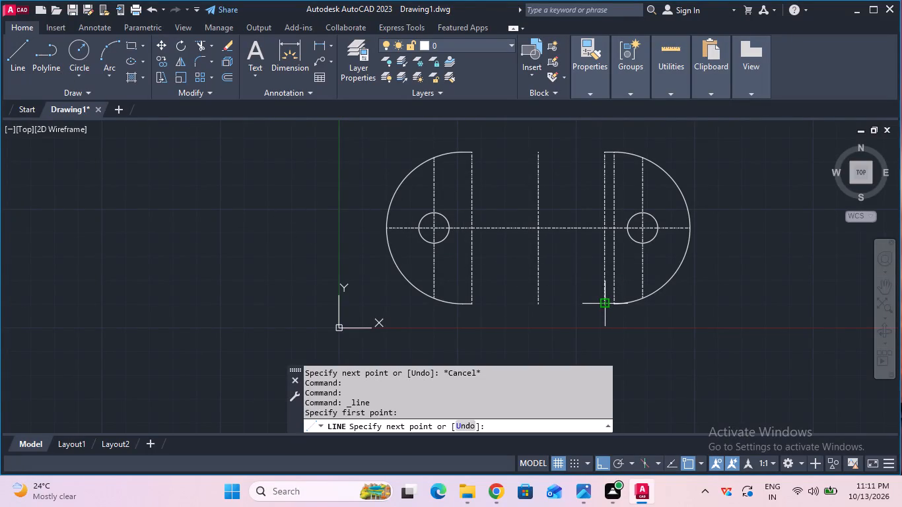
left_click(615, 303)
key("Escape")
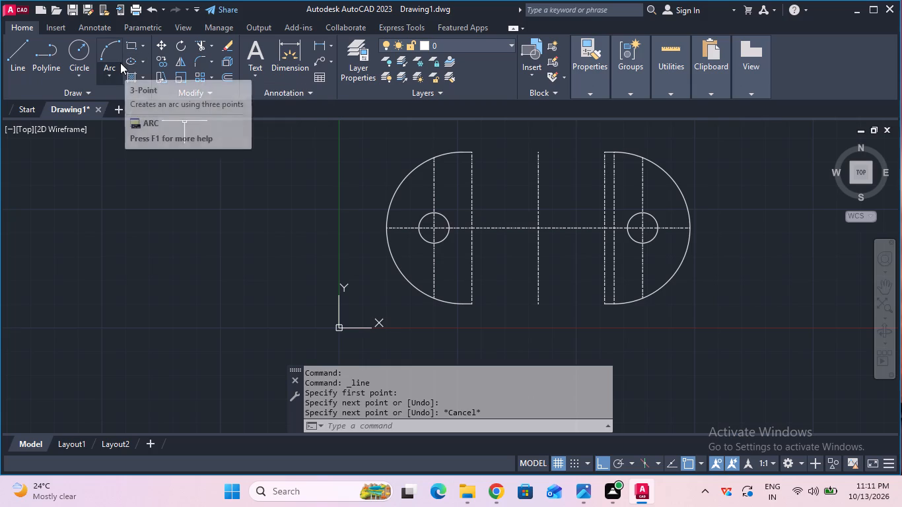
Offset the horizontal centerline 13 mm above and 13 mm below itself.
left_click(228, 79)
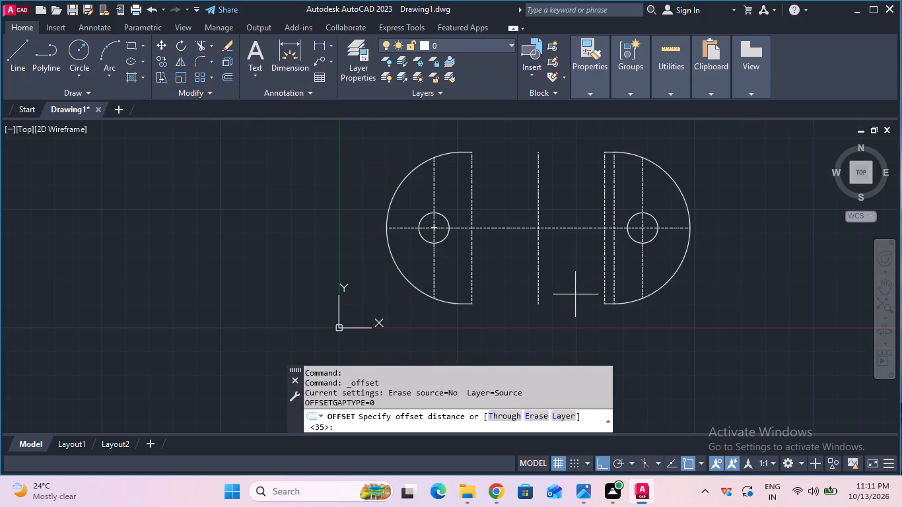
left_click(539, 230)
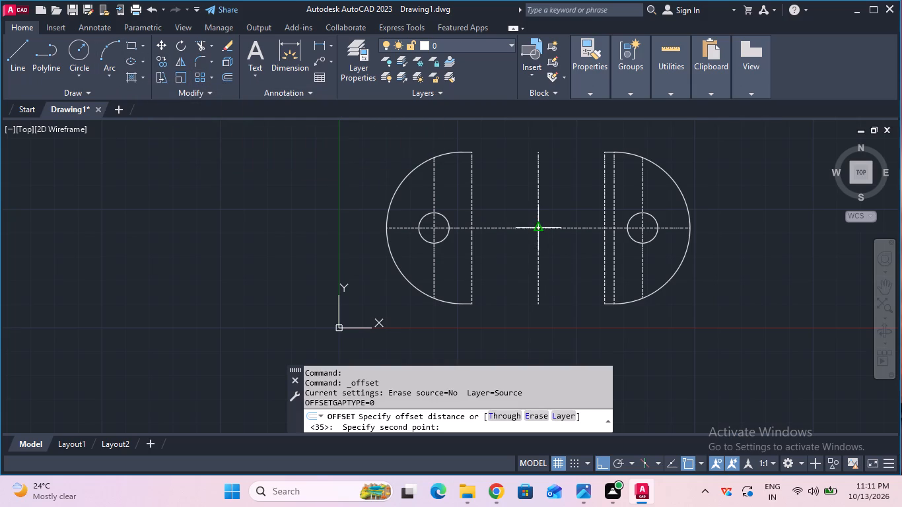
type("13")
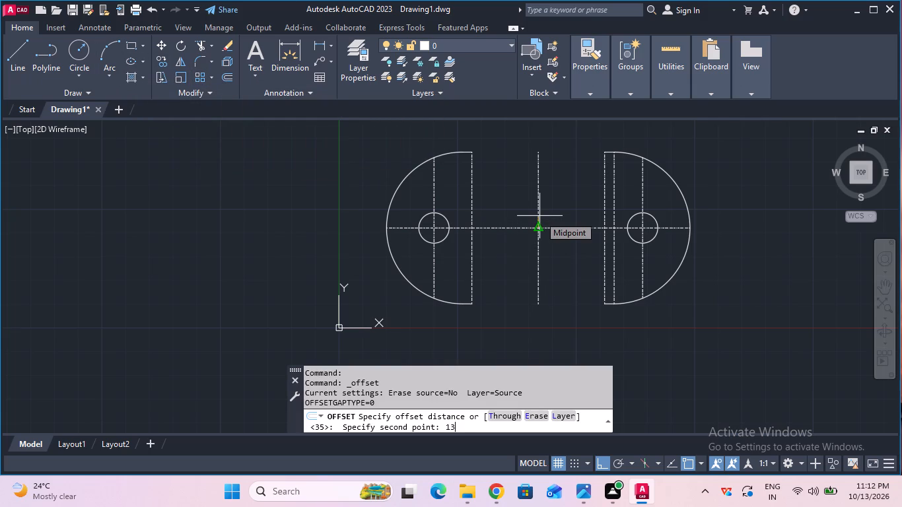
key("Return")
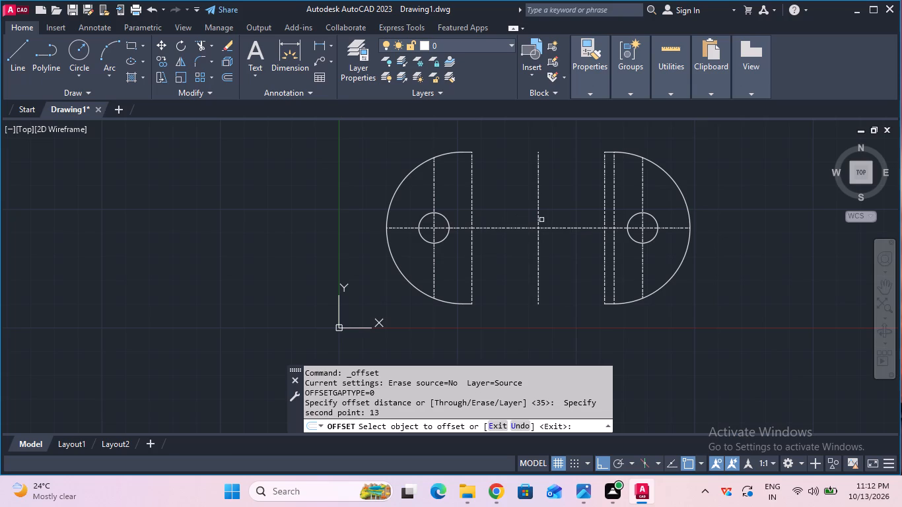
left_click(543, 226)
left_click(545, 227)
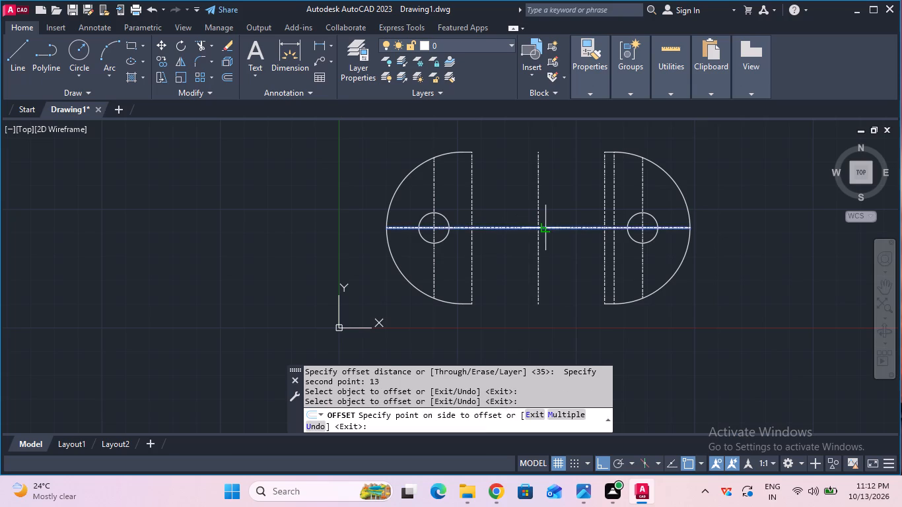
left_click(547, 222)
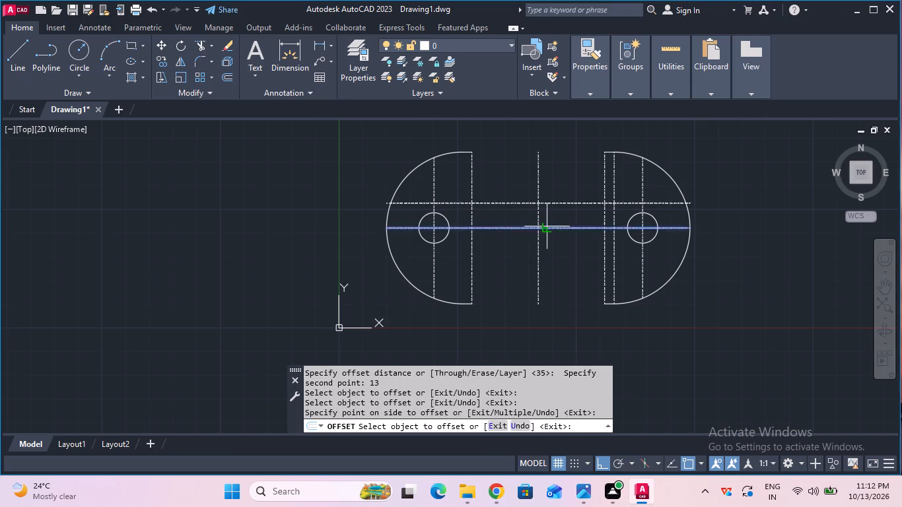
left_click(547, 226)
left_click(547, 248)
key("Escape")
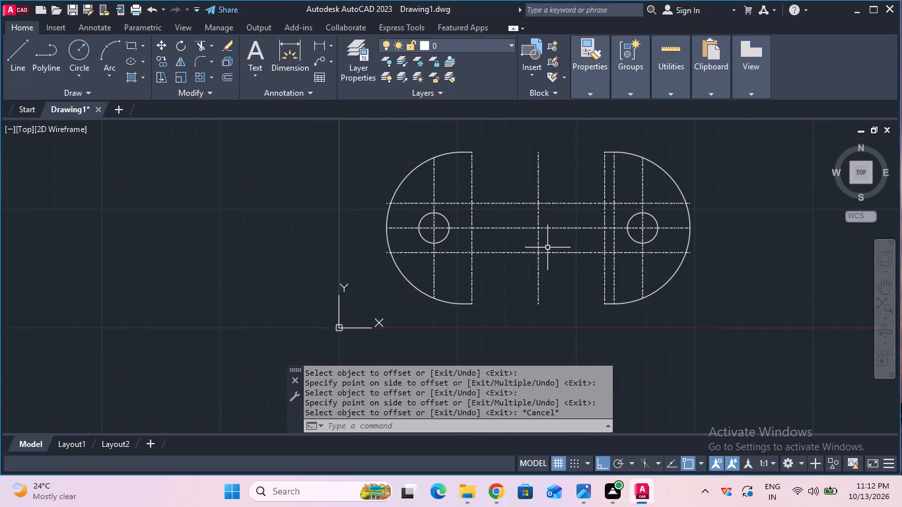
Trim the two 13 mm offset lines inside the left arc, up to the left 35 mm offset line.
scroll(547, 248, "up", 1)
scroll(547, 248, "down", 1)
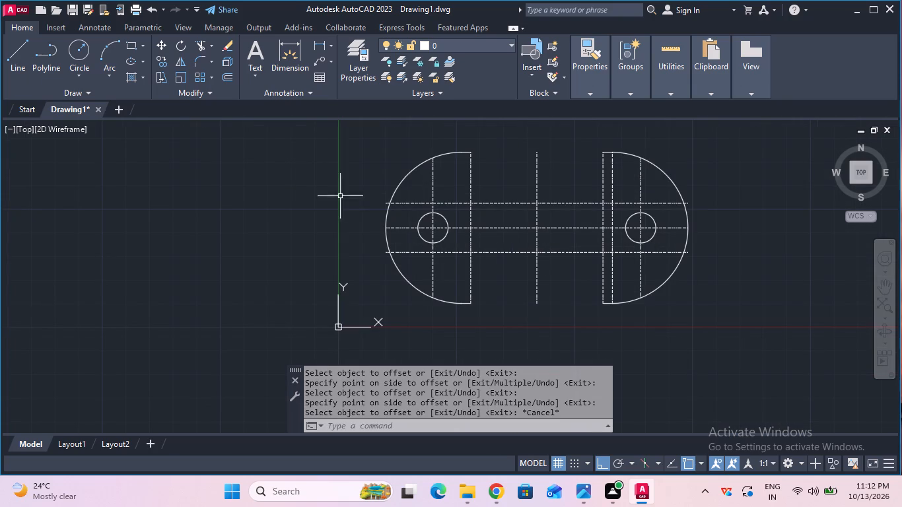
left_click(202, 50)
left_click(409, 203)
left_click(443, 203)
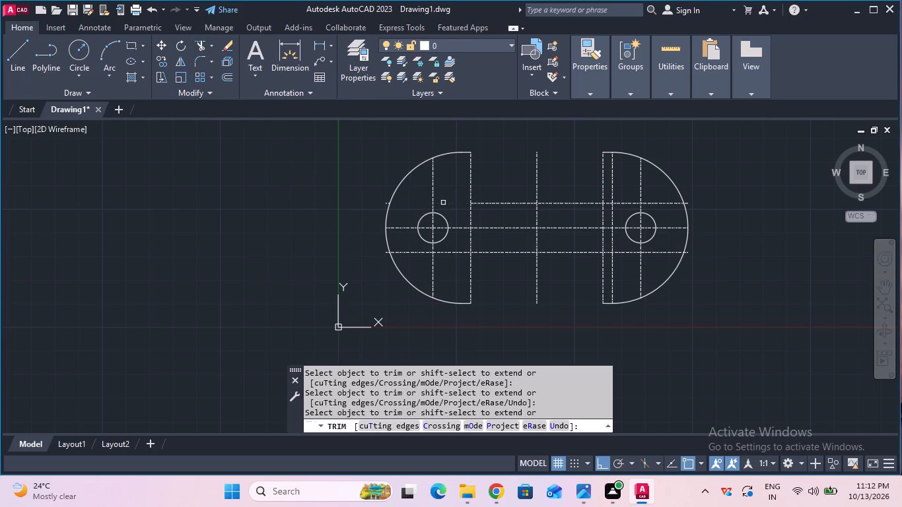
left_click(451, 250)
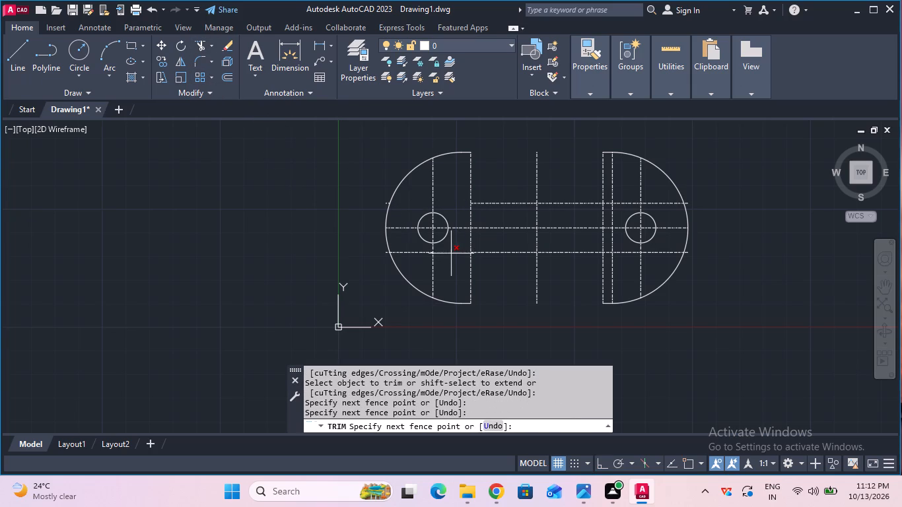
left_click(451, 253)
left_click(409, 252)
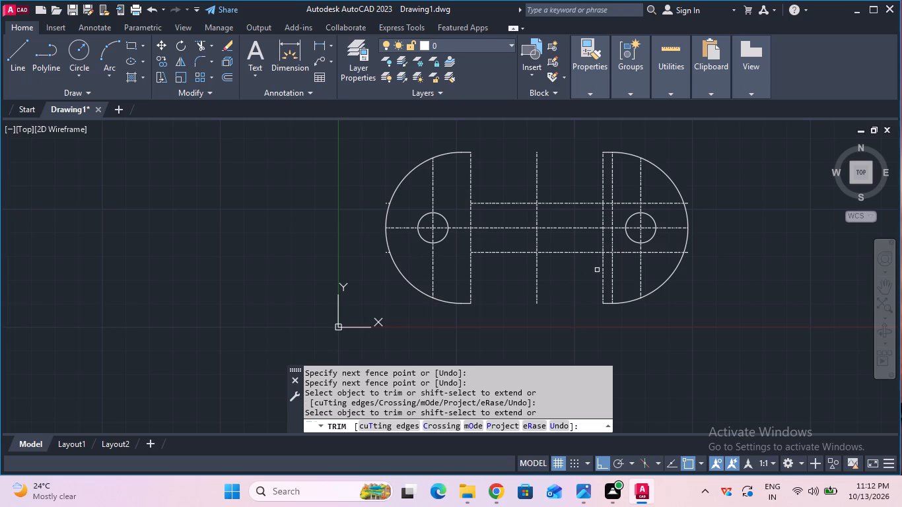
Trim the two 13 mm offset lines inside the right arc, back to the right 35 mm offset line.
scroll(597, 270, "up", 1)
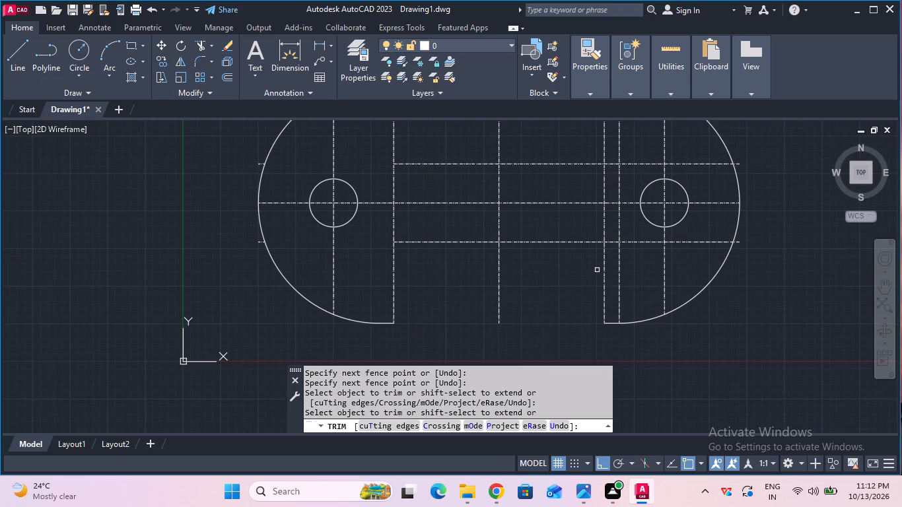
scroll(597, 270, "down", 1)
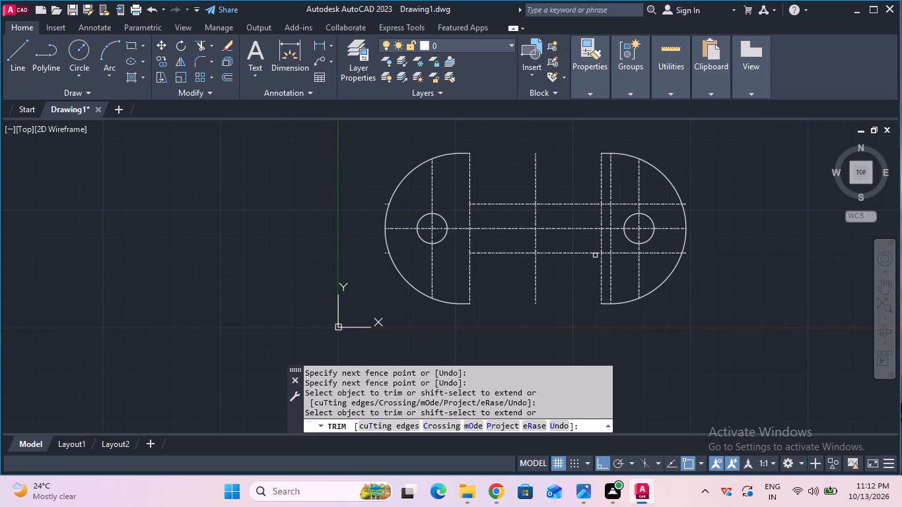
left_click(604, 253)
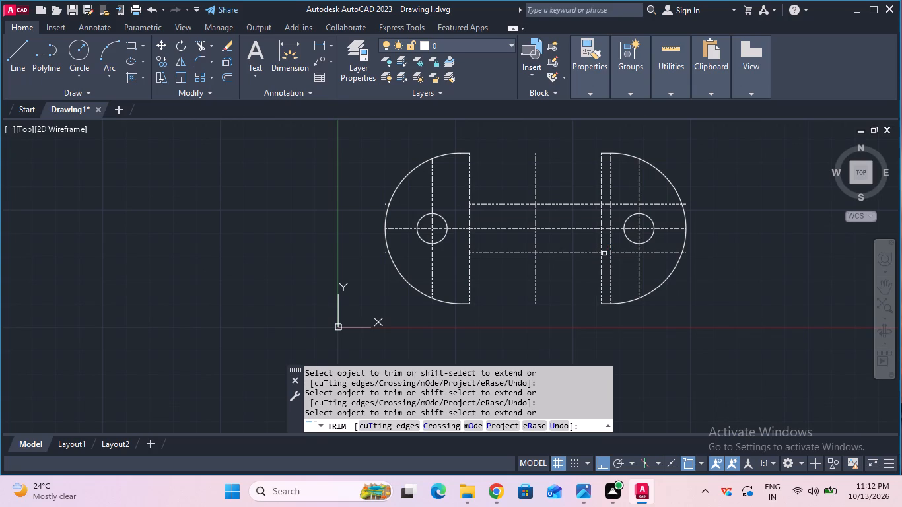
left_click(616, 254)
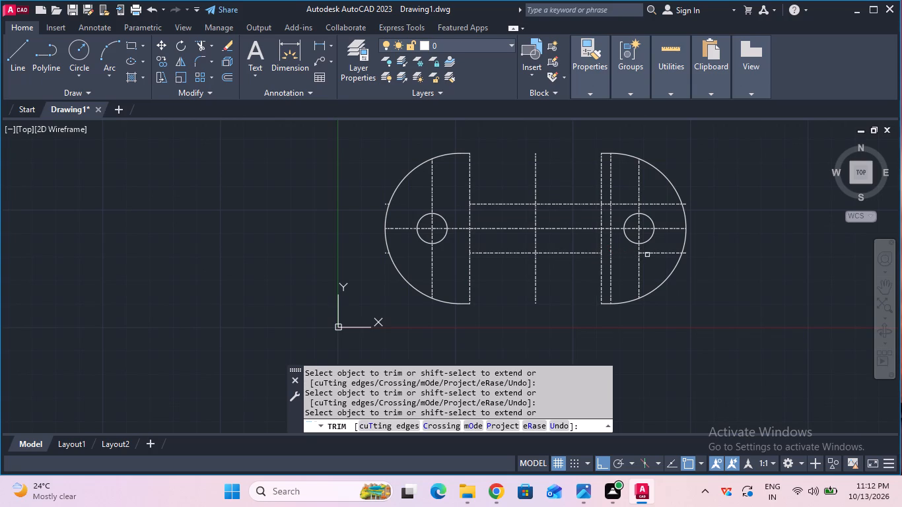
left_click(647, 255)
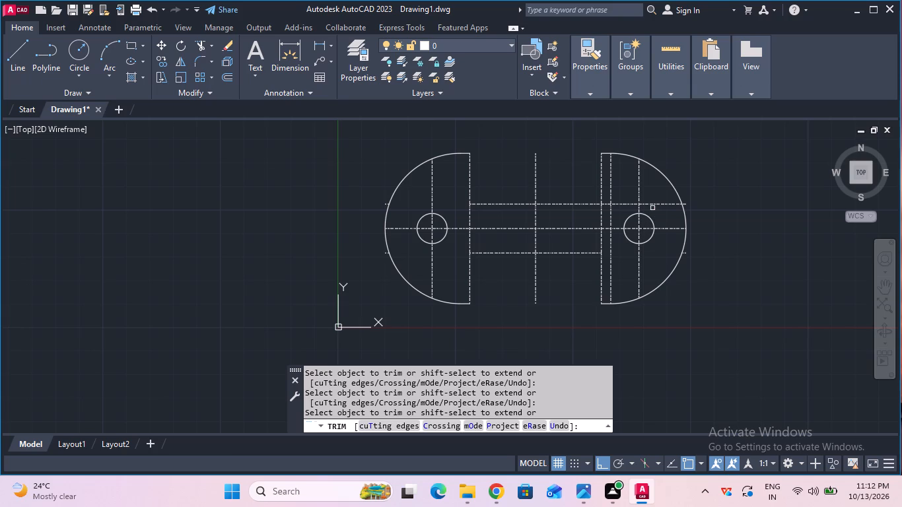
left_click(652, 205)
left_click(606, 203)
left_click(617, 204)
Remove the four short leftover stubs of the 13 mm offset lines outside the left and right arcs.
left_click(384, 205)
left_click(386, 253)
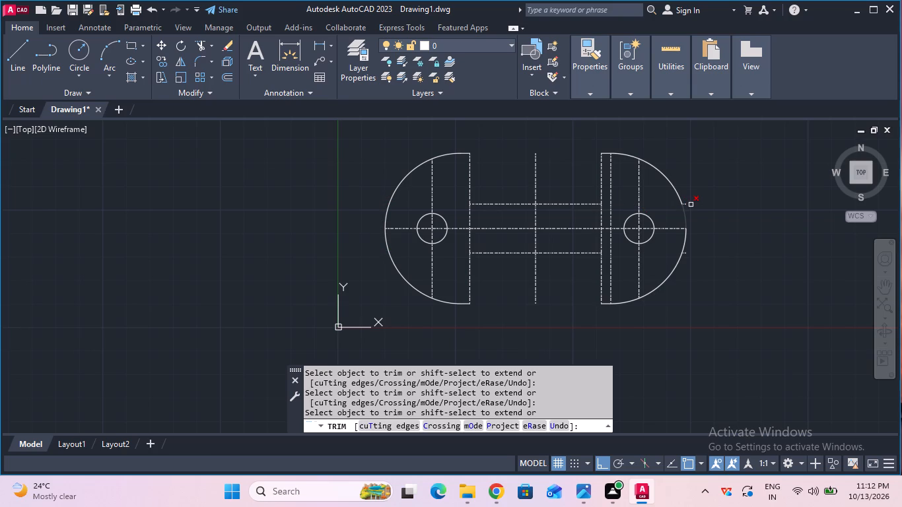
left_click(688, 205)
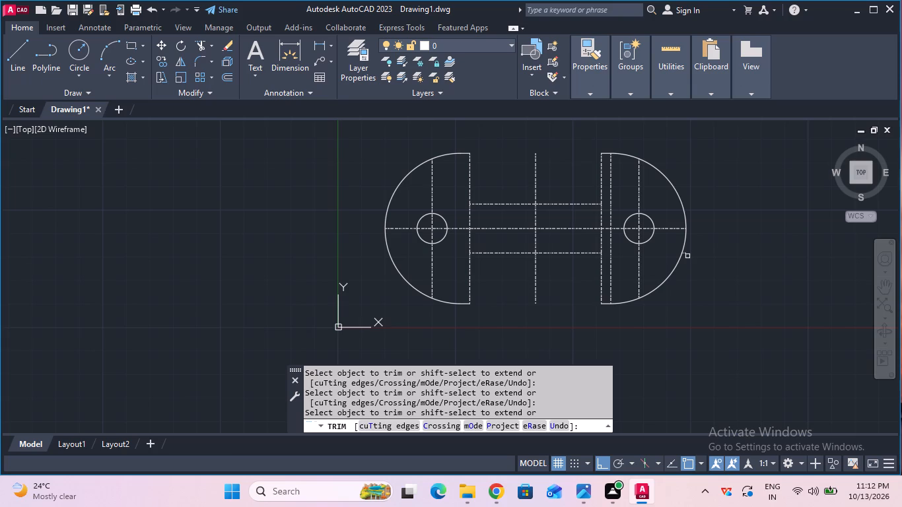
left_click(687, 255)
key("Escape")
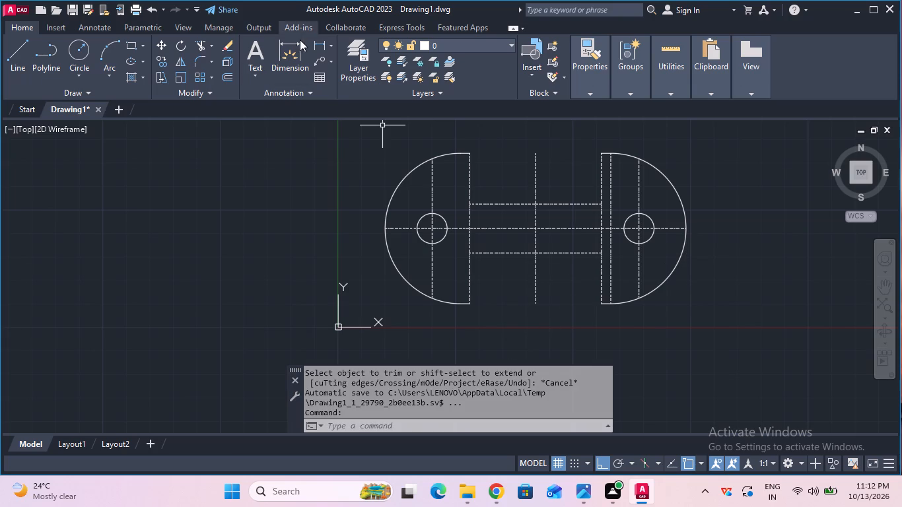
Check the horizontal distance between the lower ends of the two 35 mm offset lines with a linear dimension.
left_click(319, 50)
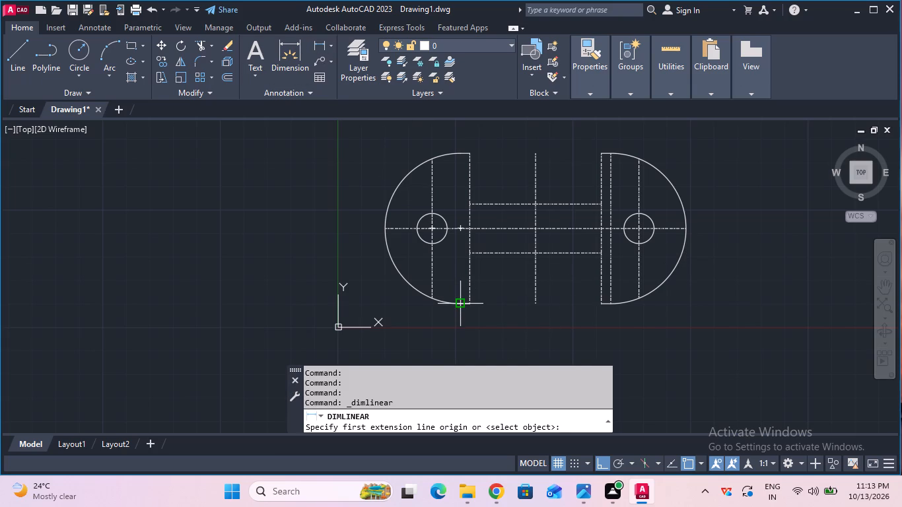
left_click(472, 301)
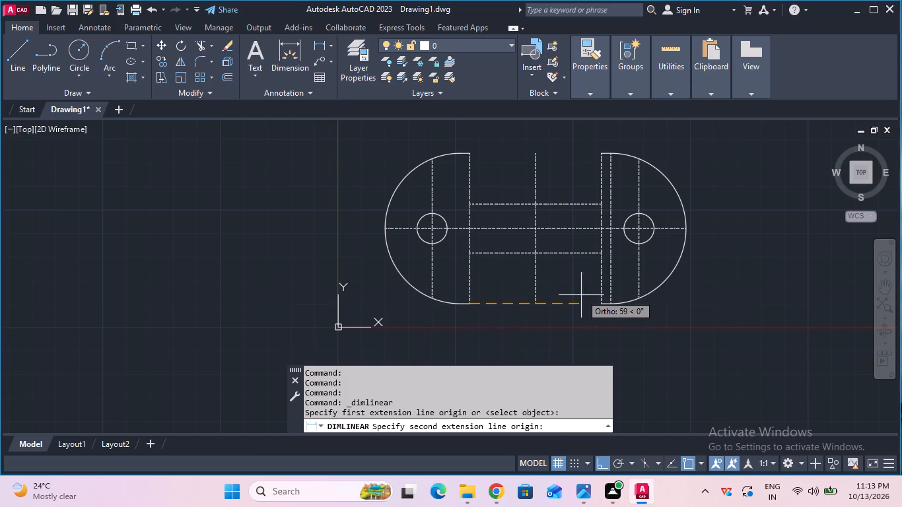
left_click(596, 300)
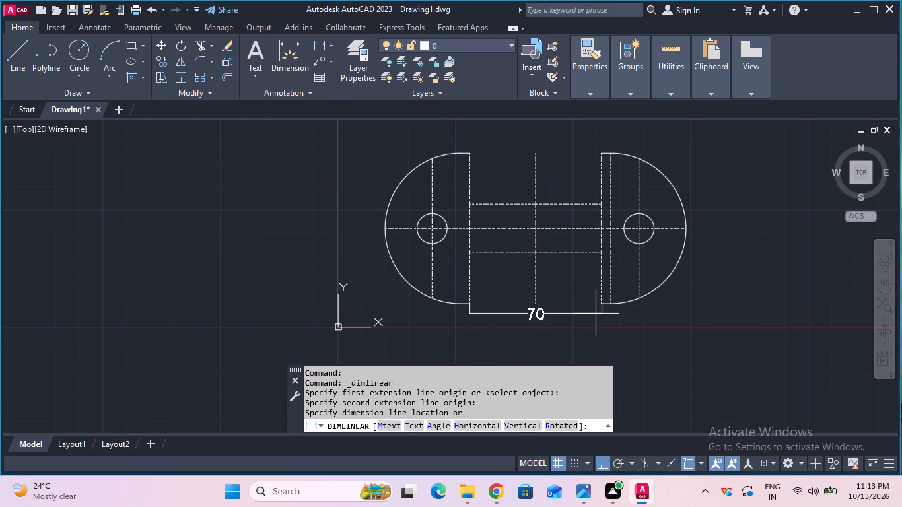
key("Escape")
Erase the vertical centerline joining the two ends of the right arc.
scroll(586, 260, "down", 1)
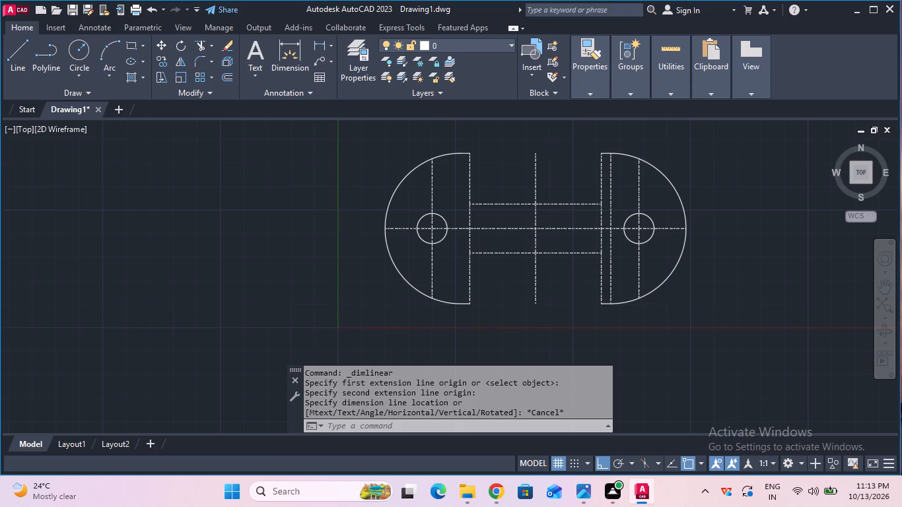
scroll(586, 260, "up", 1)
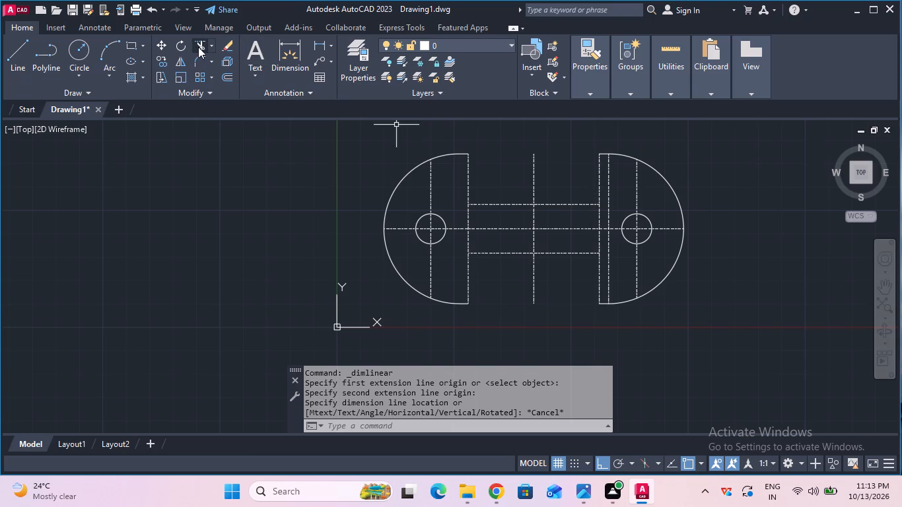
left_click(234, 48)
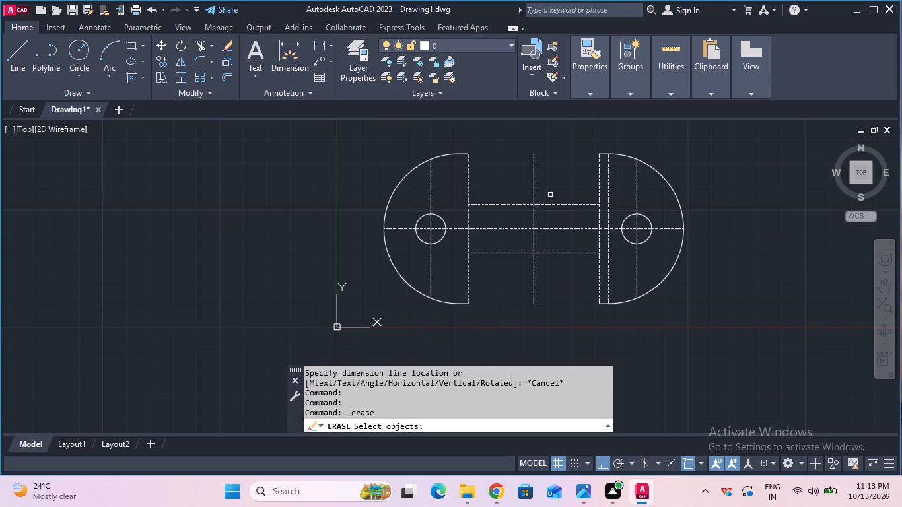
left_click(606, 211)
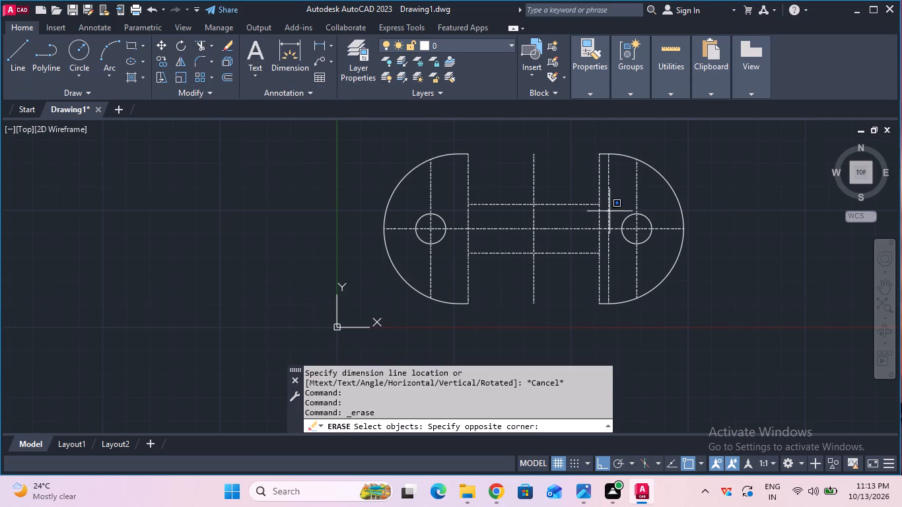
left_click(615, 215)
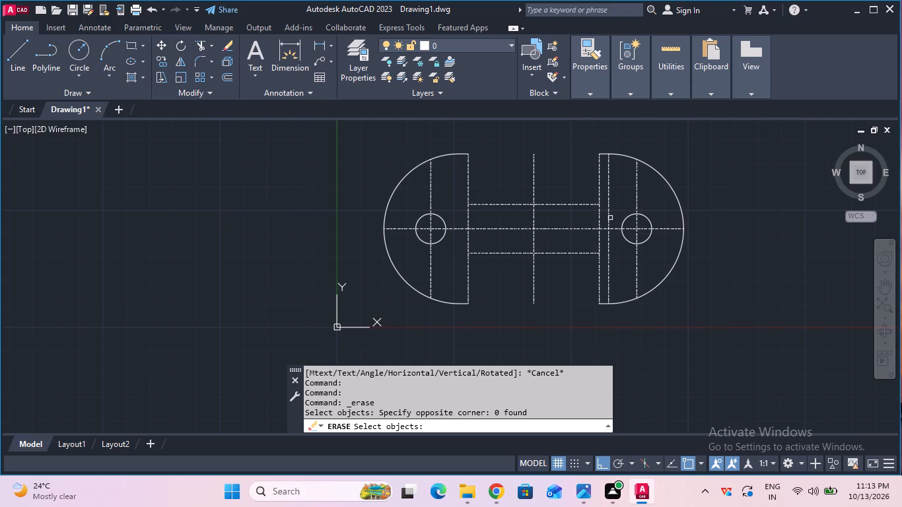
left_click(610, 218)
key("Return")
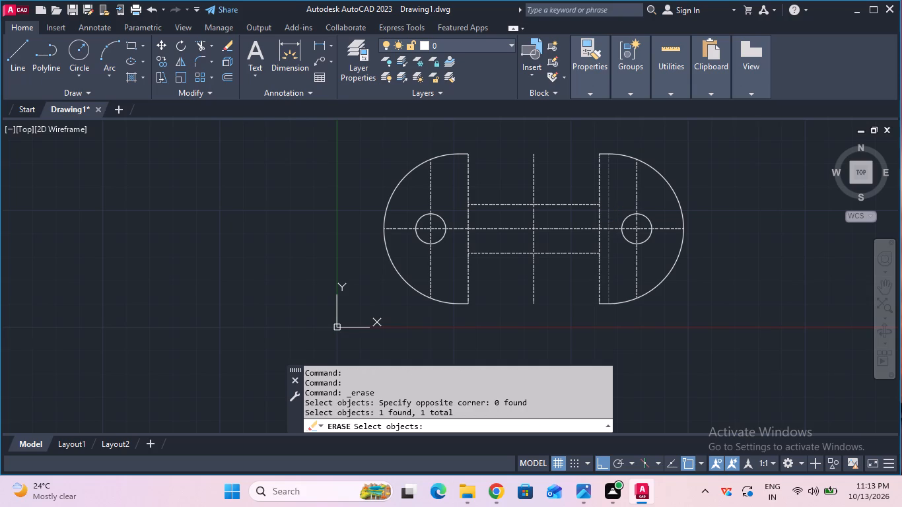
Trim the middle portions of both 35 mm offset lines between the upper and lower 13 mm offset lines.
left_click(195, 43)
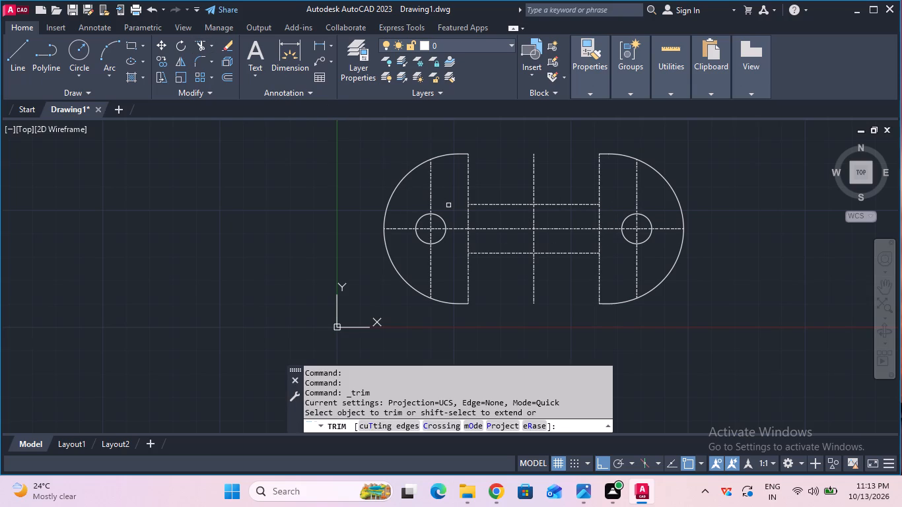
left_click_drag(448, 205, 474, 216)
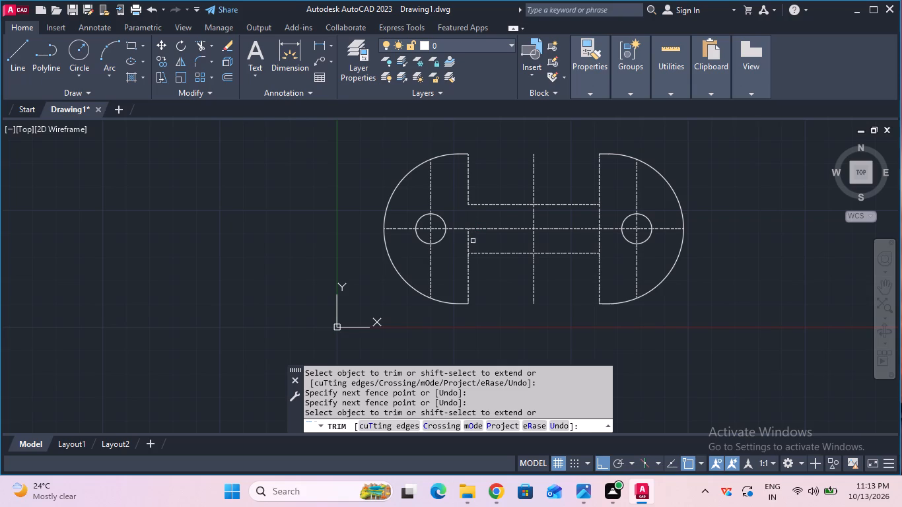
left_click_drag(471, 244, 466, 248)
left_click(466, 248)
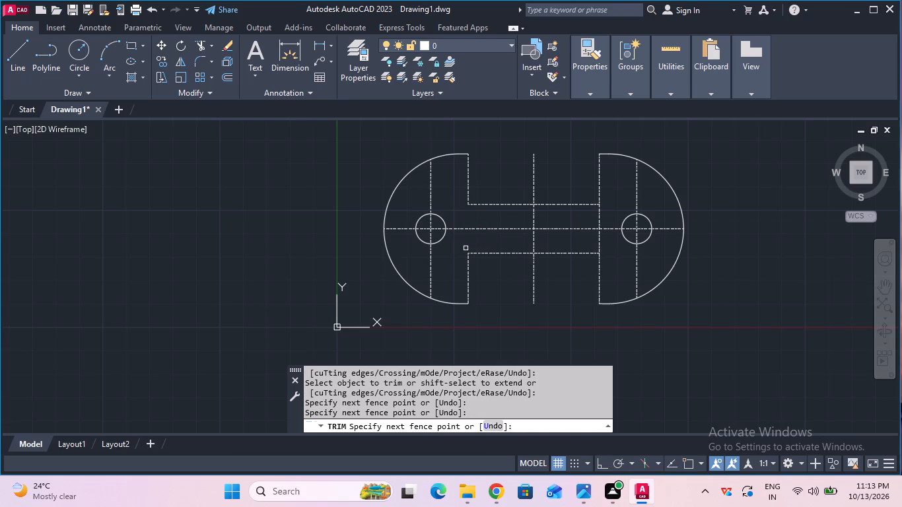
left_click_drag(589, 242, 599, 240)
left_click(604, 240)
left_click_drag(592, 223, 606, 220)
key("Escape")
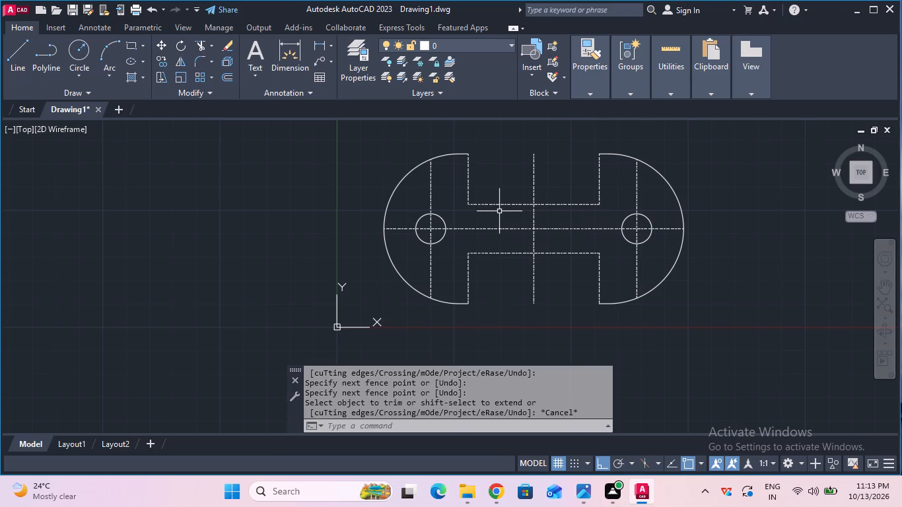
Draw two horizontal lines joining the left and right arcs, one between their upper ends and one between their lower ends.
left_click(13, 69)
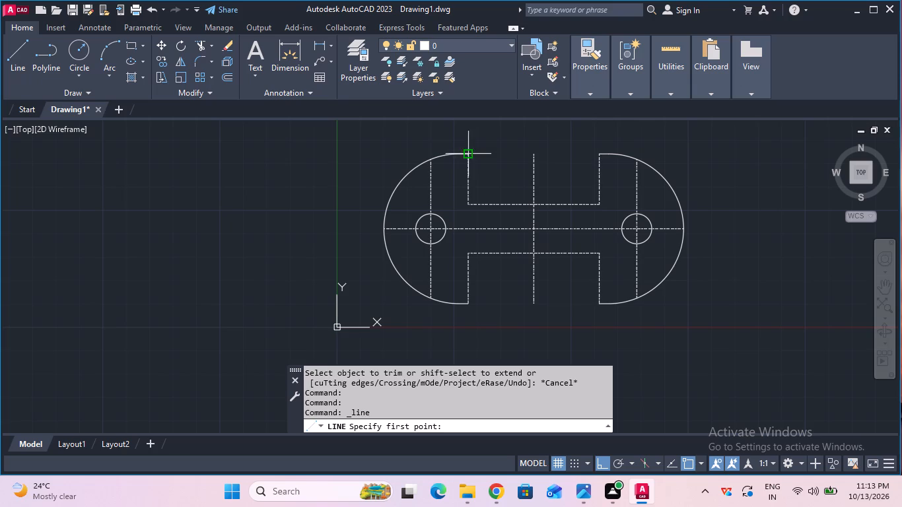
left_click_drag(466, 152, 473, 152)
left_click(598, 159)
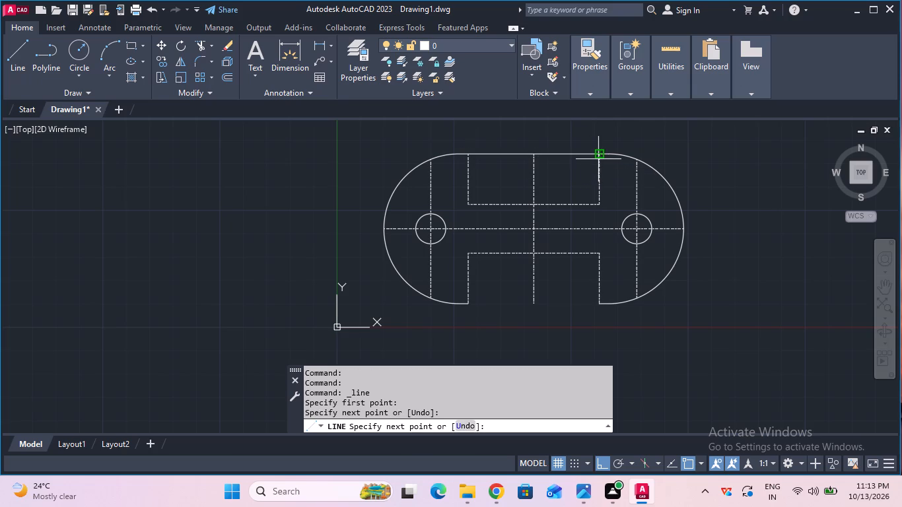
key("Escape")
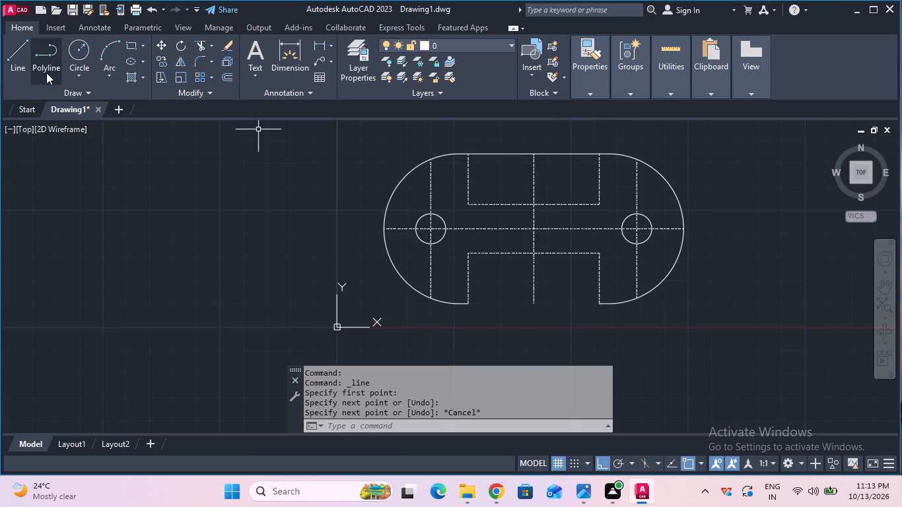
left_click(21, 65)
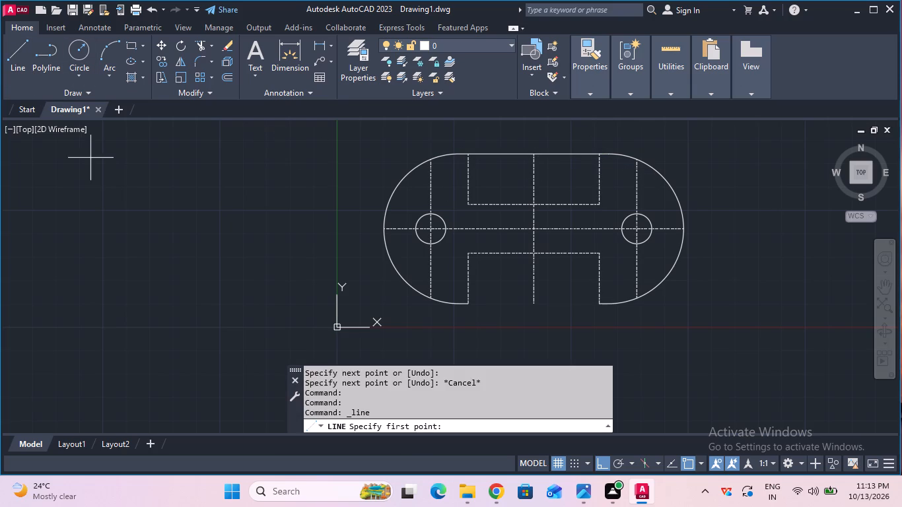
left_click(471, 300)
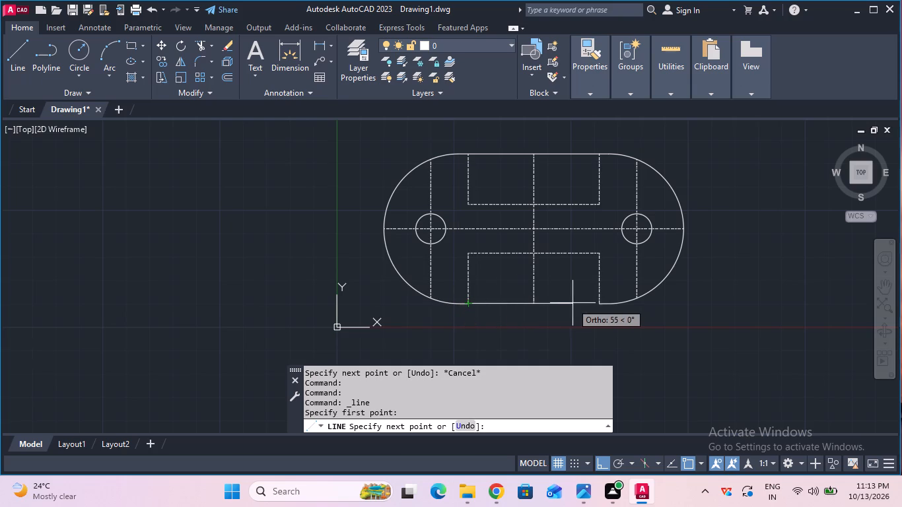
left_click(596, 303)
key("Escape")
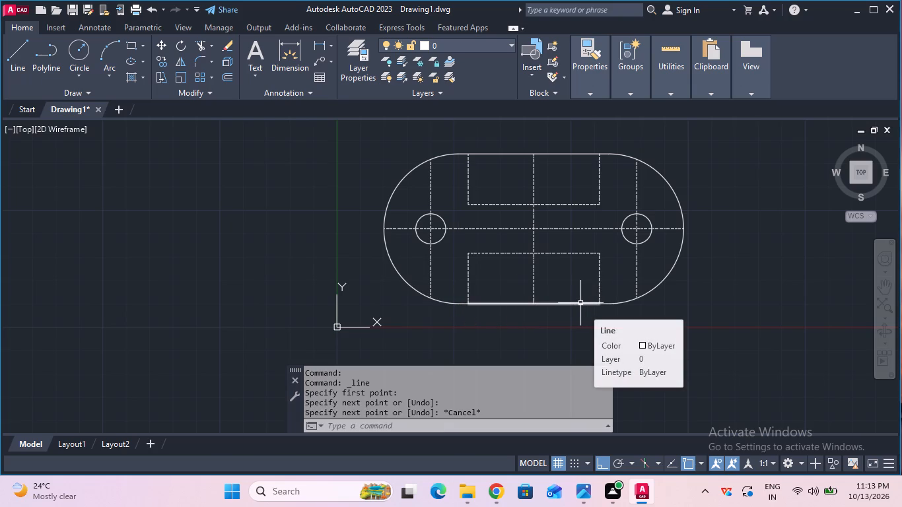
Check the vertical distance between the left ends of the two 13 mm offset lines with a linear dimension.
left_click(324, 50)
left_click(466, 200)
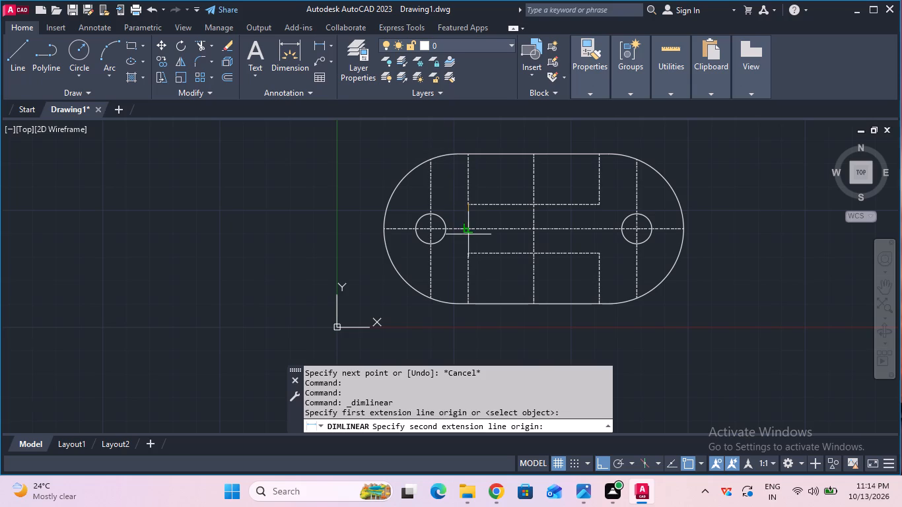
left_click(469, 253)
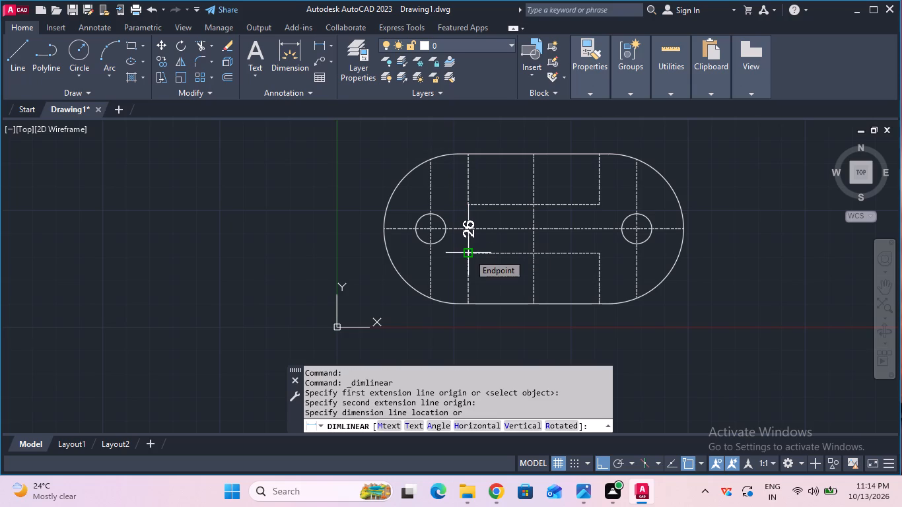
key("Escape")
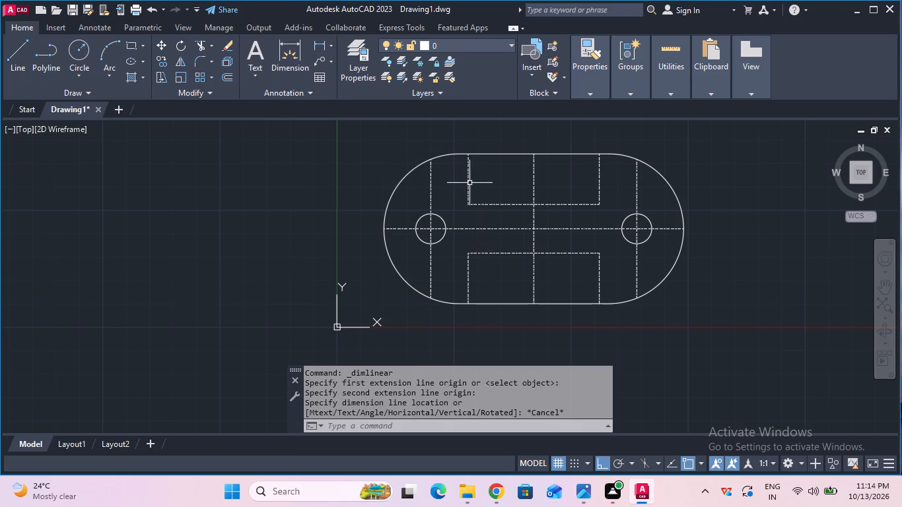
Change the linetype of the upper recess's left, bottom and right edges to ByLayer.
left_click(469, 184)
type("pr")
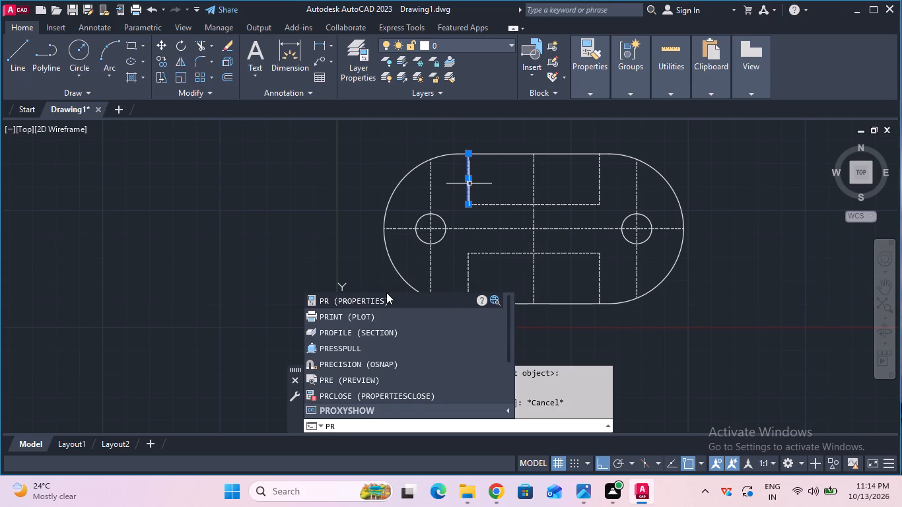
left_click(386, 294)
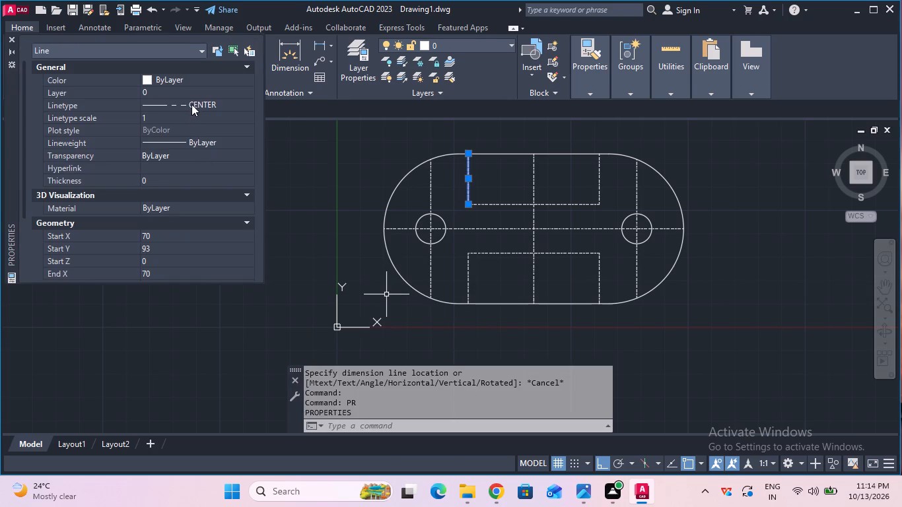
left_click(192, 103)
left_click(192, 103)
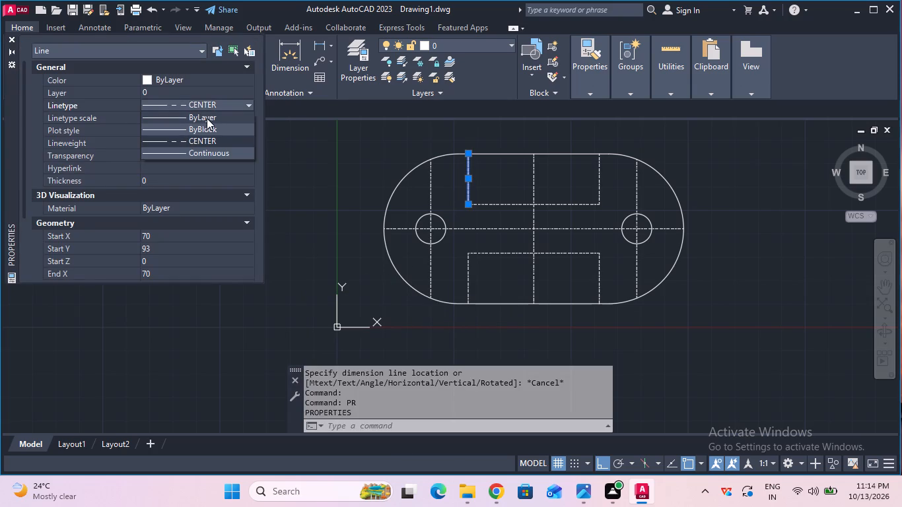
left_click(207, 118)
left_click(495, 205)
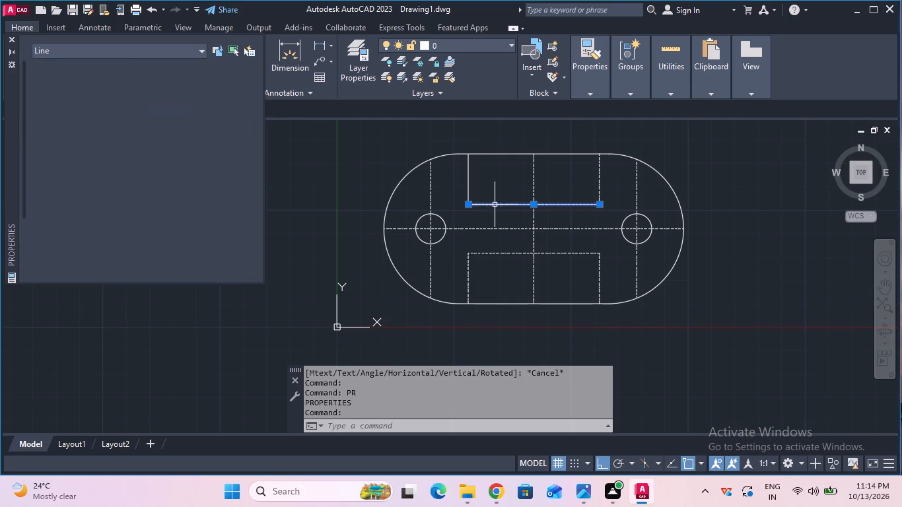
left_click(242, 112)
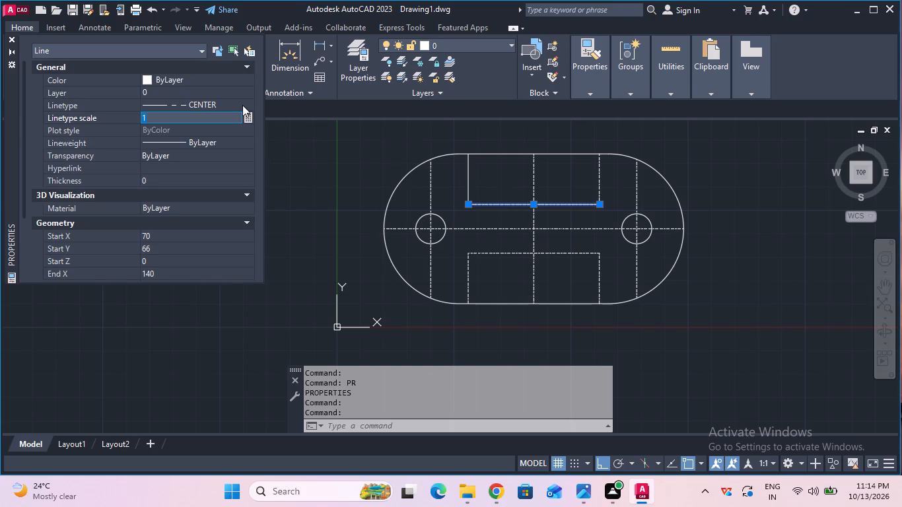
left_click(242, 105)
left_click(242, 102)
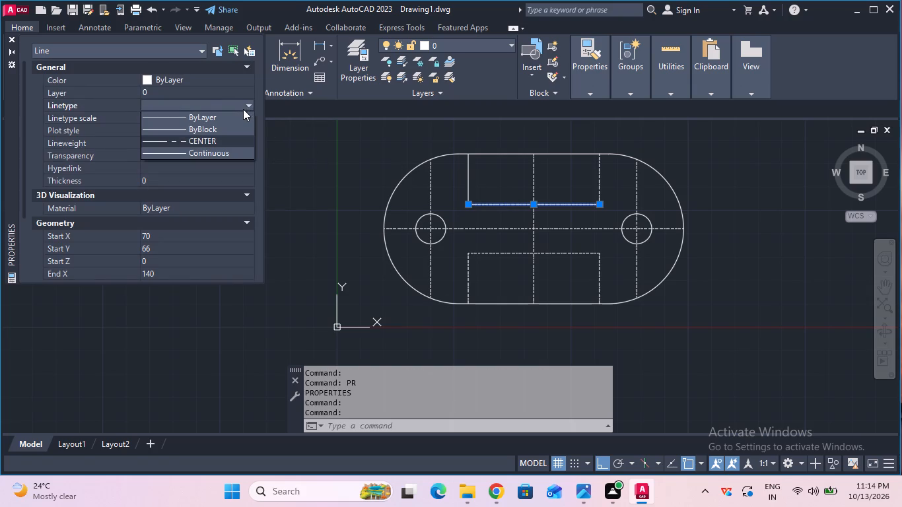
left_click(243, 112)
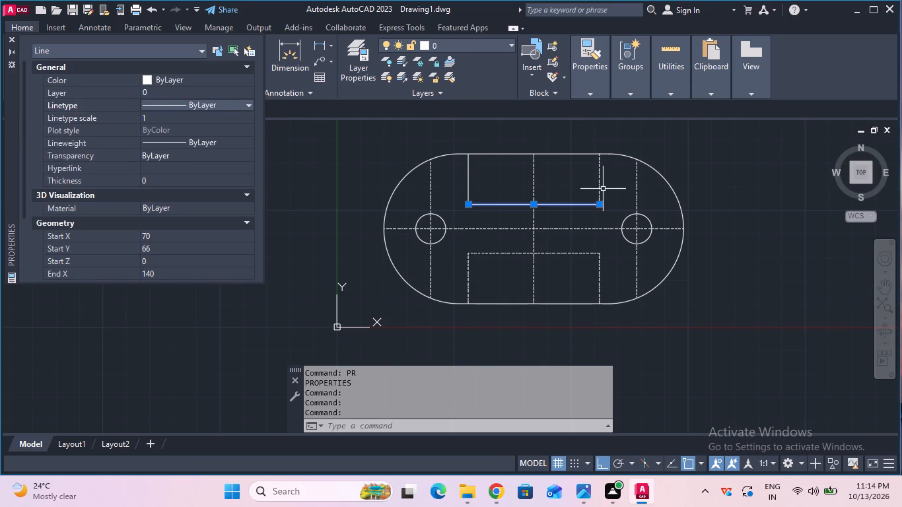
left_click(600, 191)
left_click(219, 106)
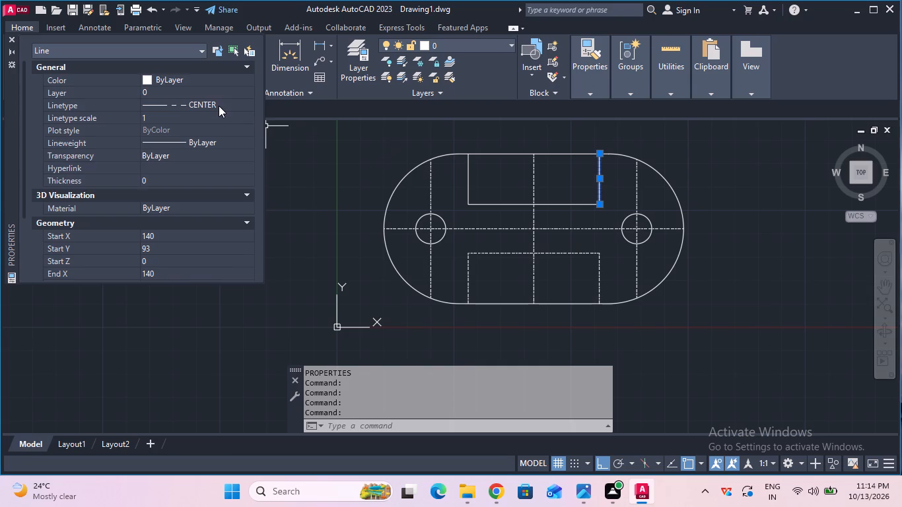
left_click(221, 102)
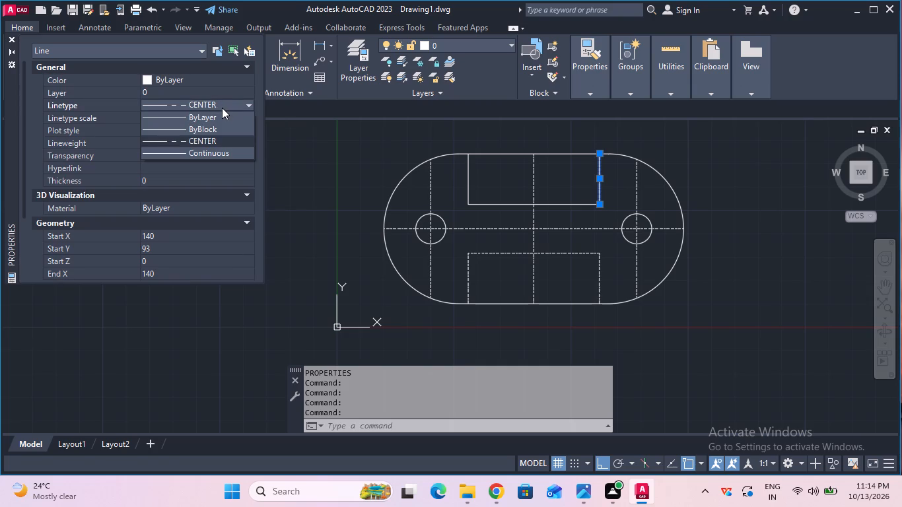
left_click(223, 114)
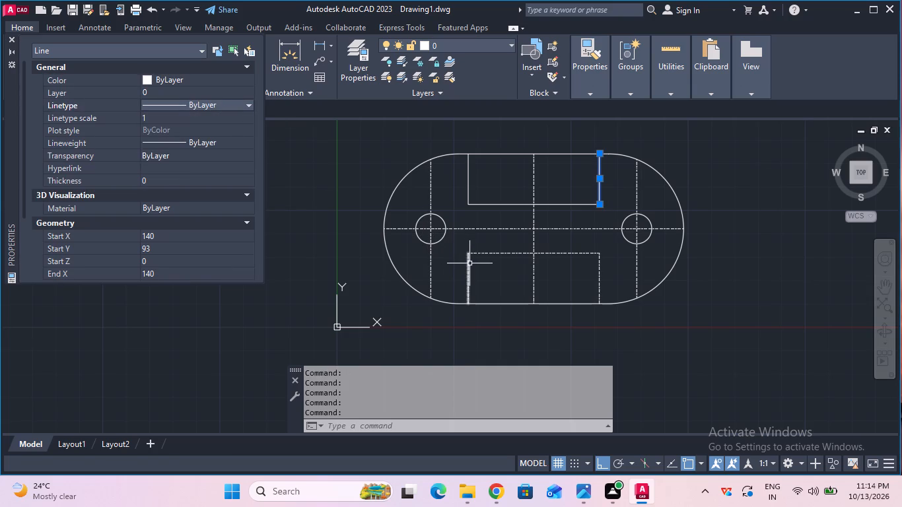
Change the linetype of the lower recess's left, top and right edges to ByLayer, and close the object properties.
left_click(469, 263)
left_click(236, 102)
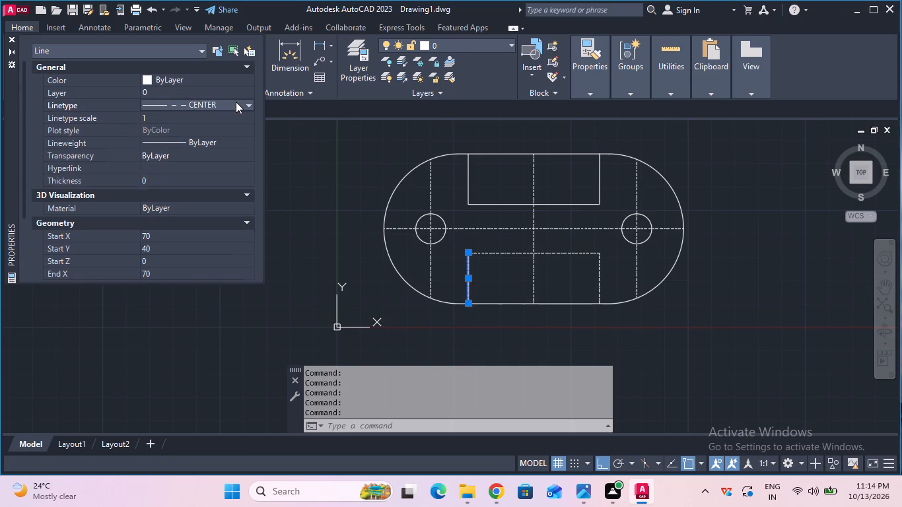
left_click(236, 102)
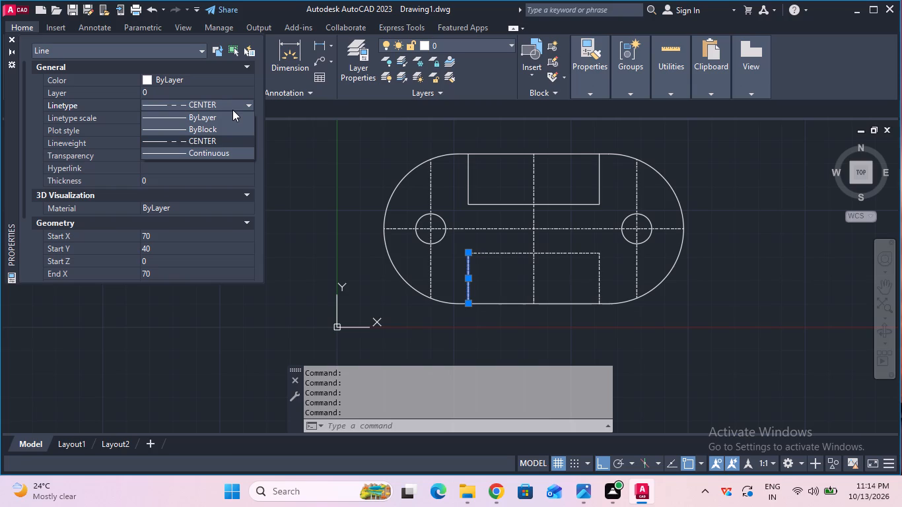
left_click(231, 120)
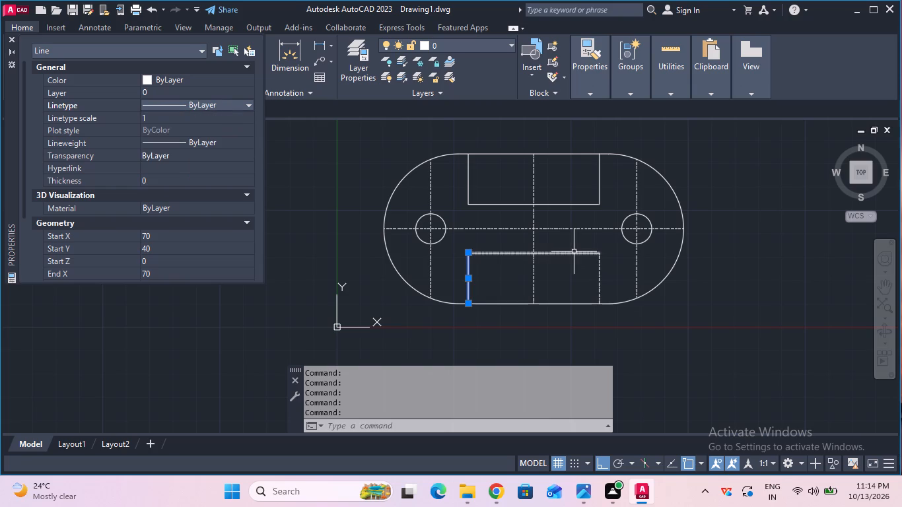
left_click(573, 252)
left_click(215, 108)
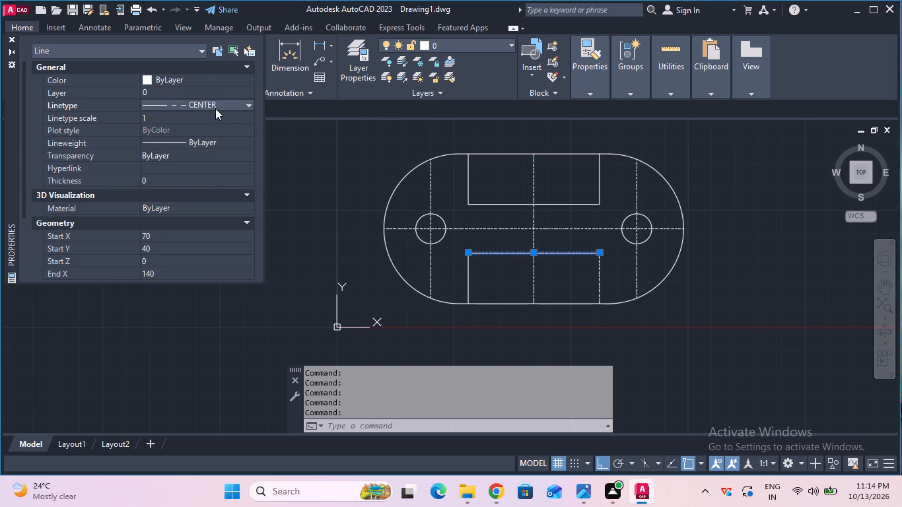
left_click(215, 108)
left_click(215, 115)
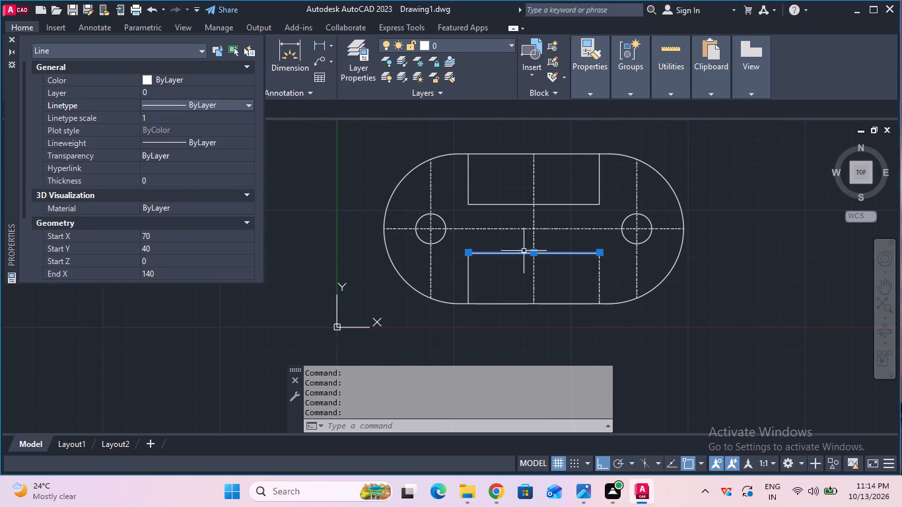
left_click(602, 274)
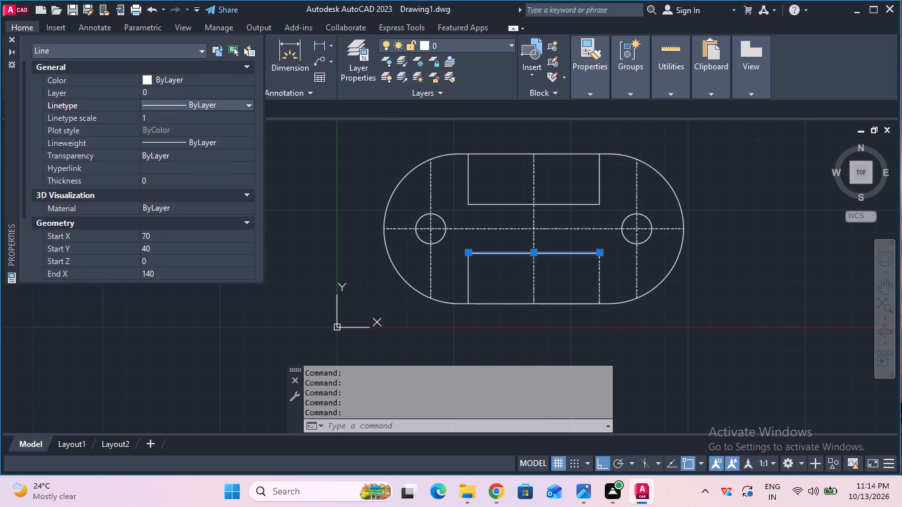
left_click(599, 275)
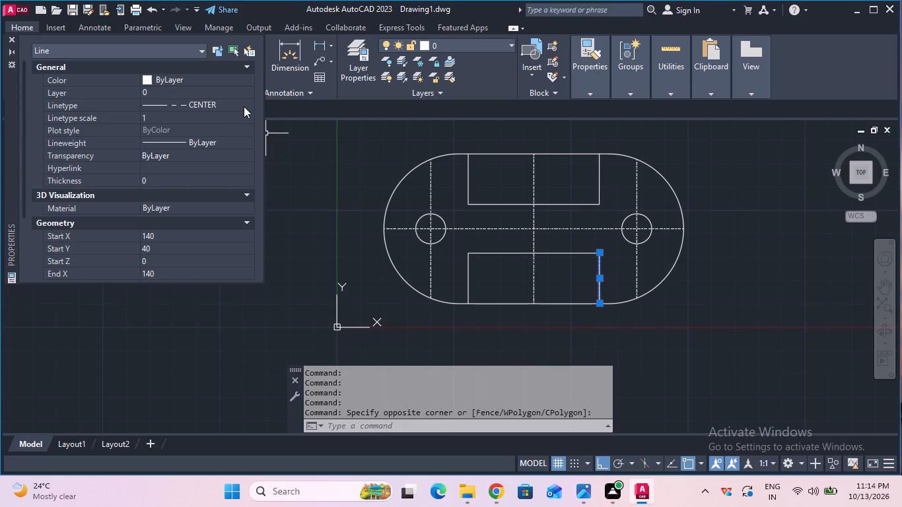
left_click(244, 106)
left_click(244, 106)
left_click(242, 113)
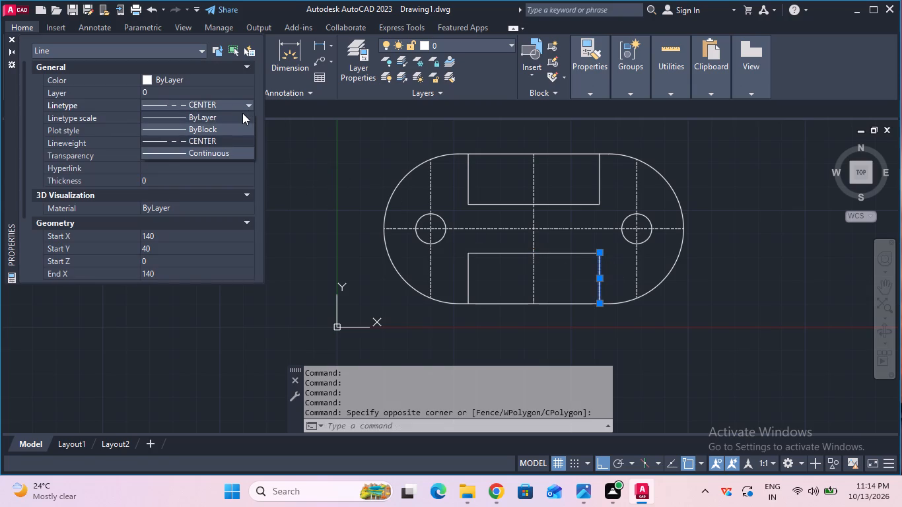
key("Escape")
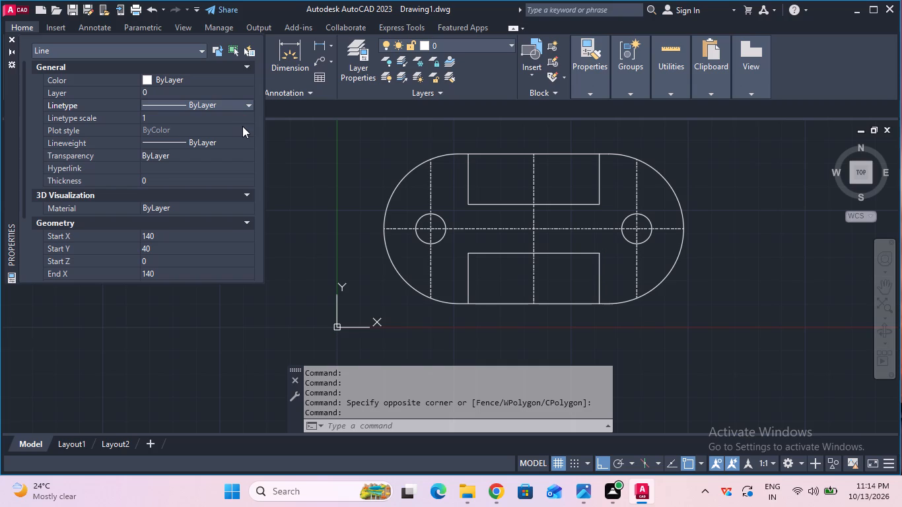
left_click(11, 43)
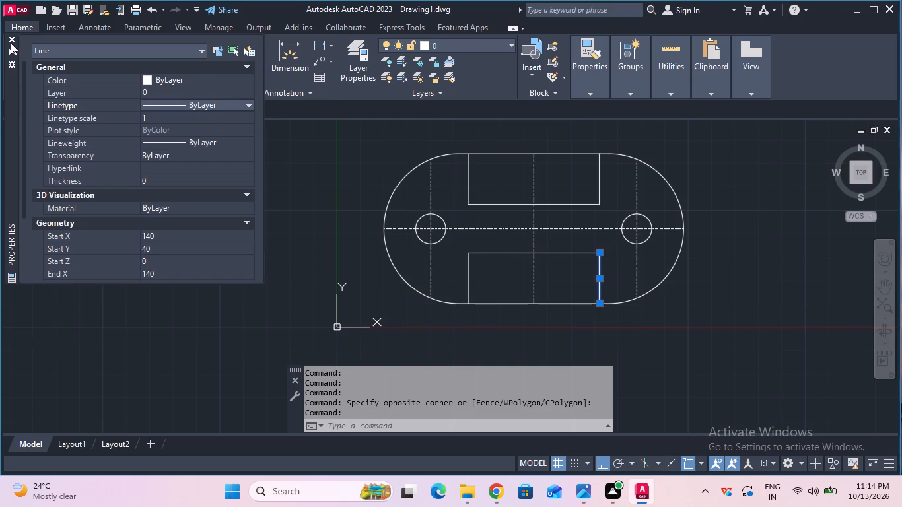
key("Escape")
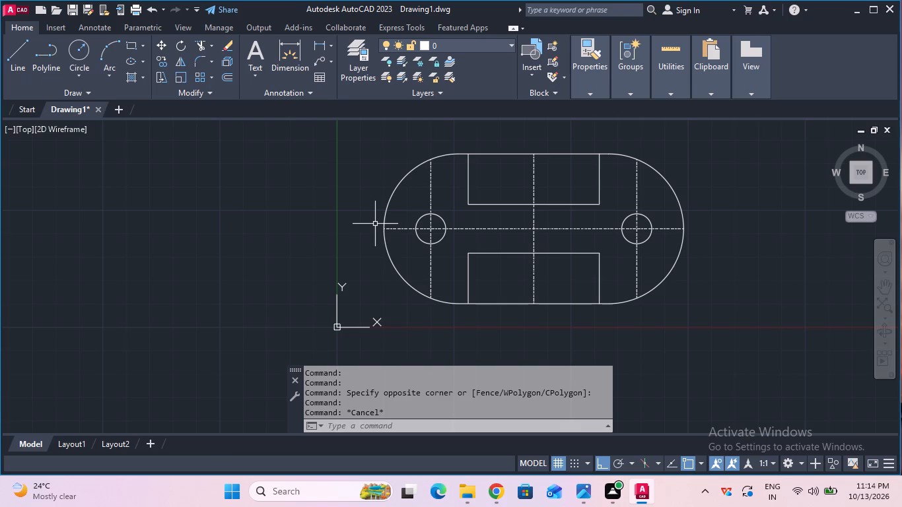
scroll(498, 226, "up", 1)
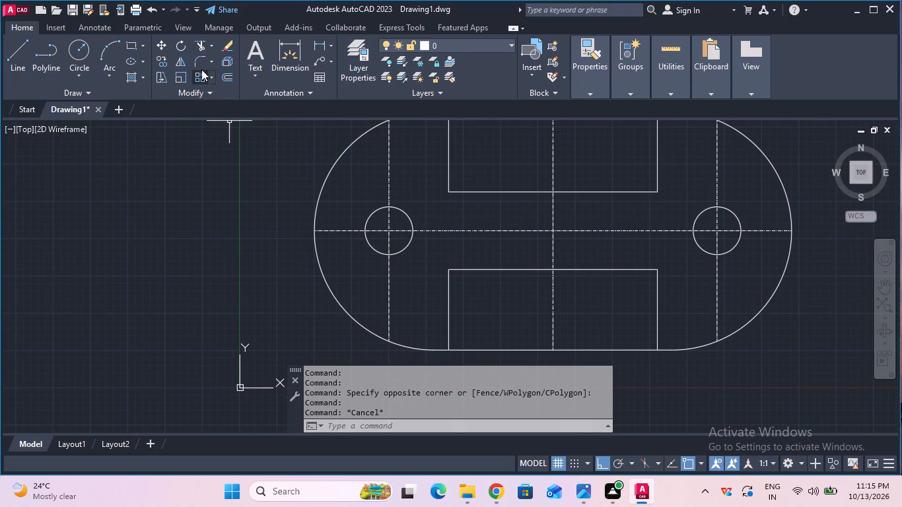
Offset the upper recess's bottom edge 5 mm upward and the lower recess's top edge 5 mm downward.
left_click(225, 75)
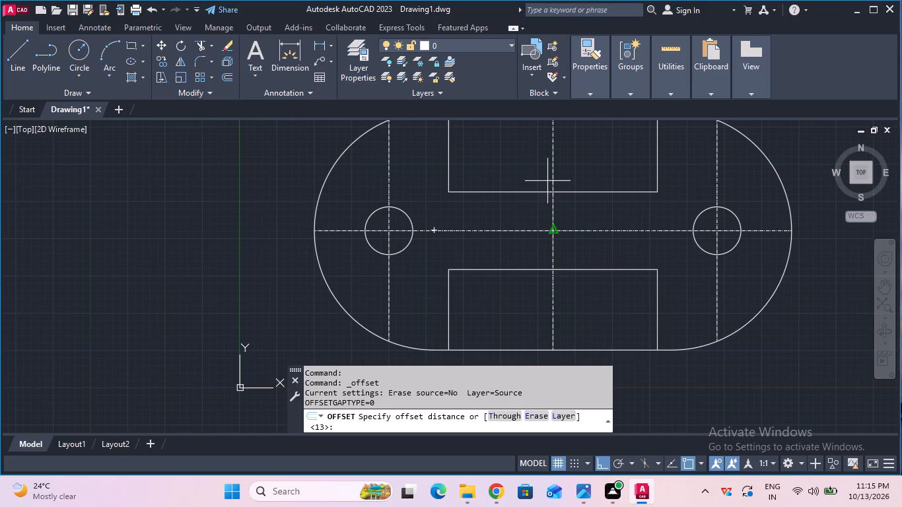
left_click(553, 190)
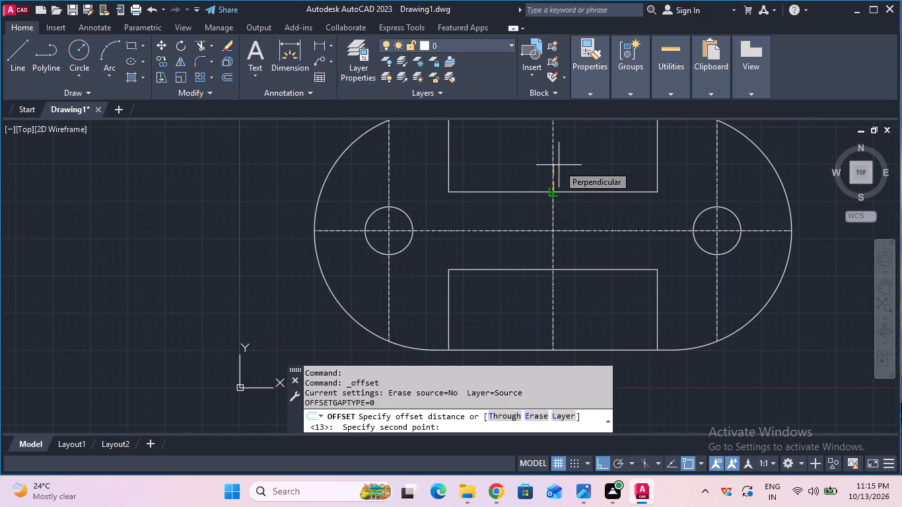
key("5")
key("Return")
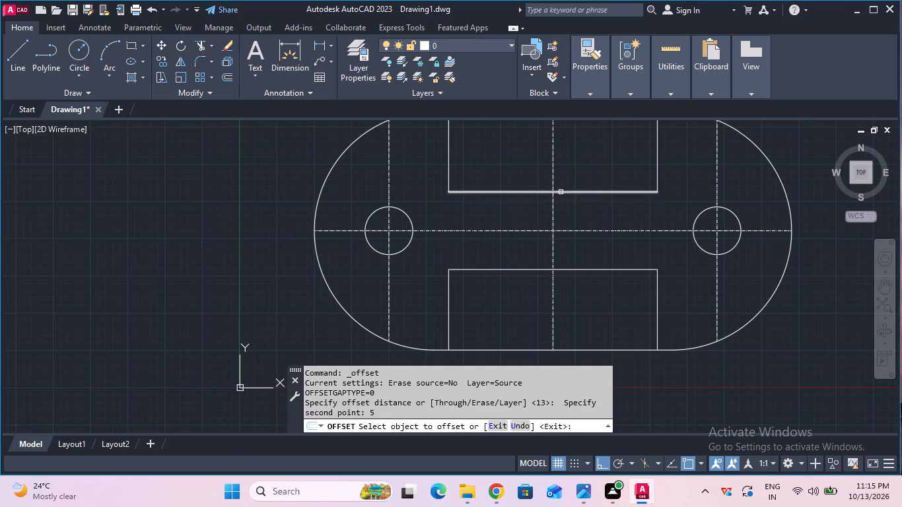
left_click(561, 192)
left_click(561, 172)
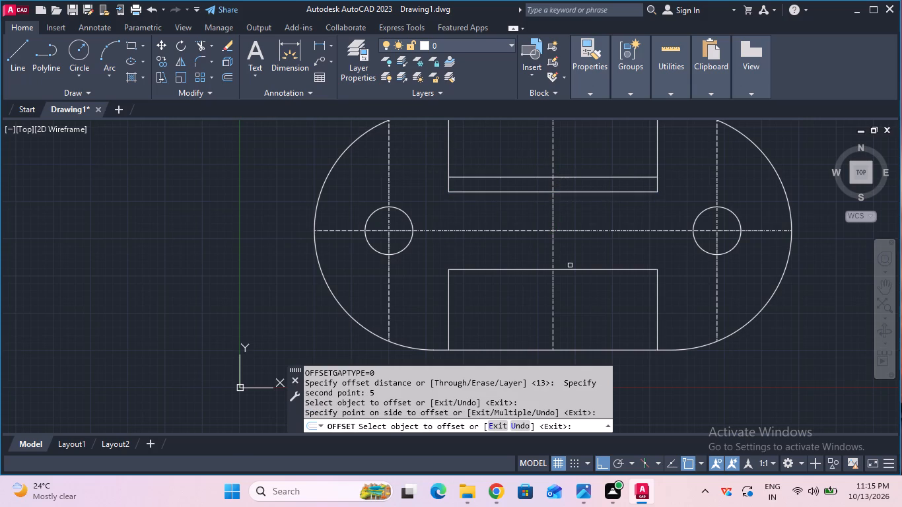
left_click(571, 271)
left_click(570, 281)
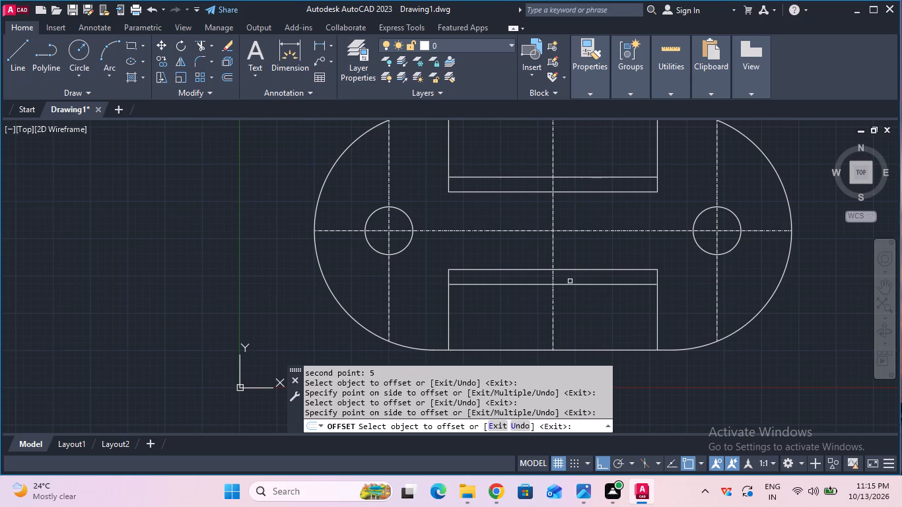
key("Escape")
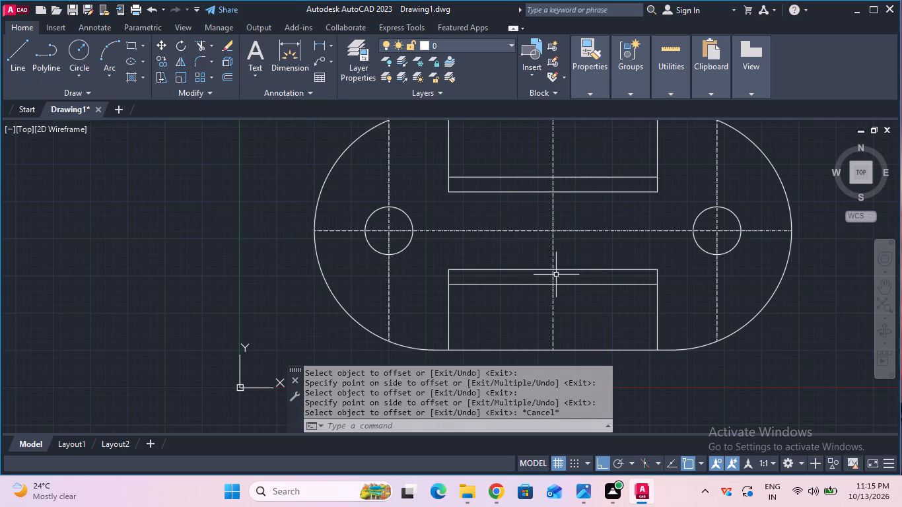
Check the vertical distance between the left ends of the two 5 mm offset lines with a linear dimension.
left_click(314, 45)
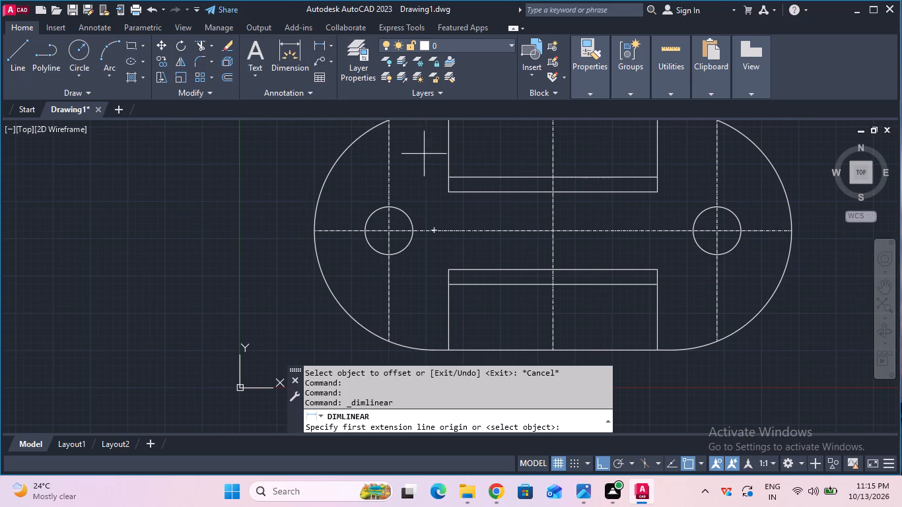
left_click(450, 172)
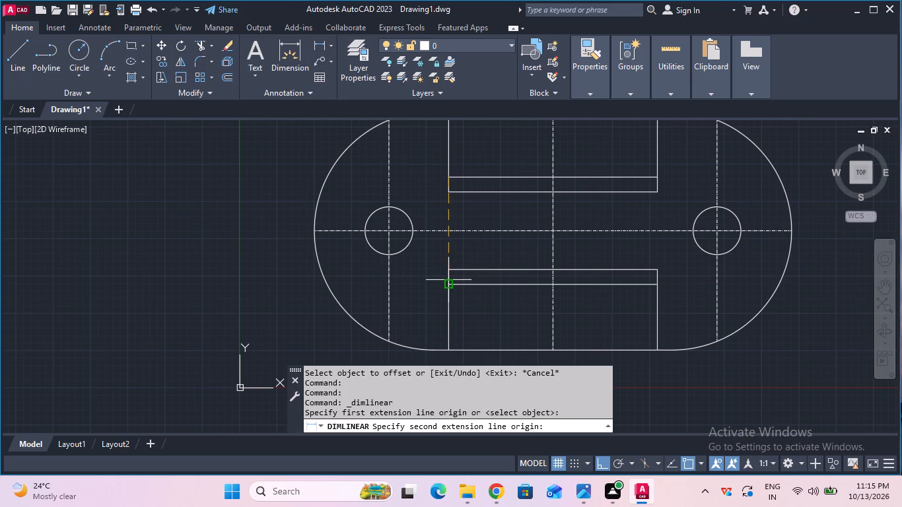
left_click(448, 280)
key("Escape")
Draw a vertical projection line about 67 mm long upward from the leftmost point of the left end arc.
scroll(448, 279, "down", 2)
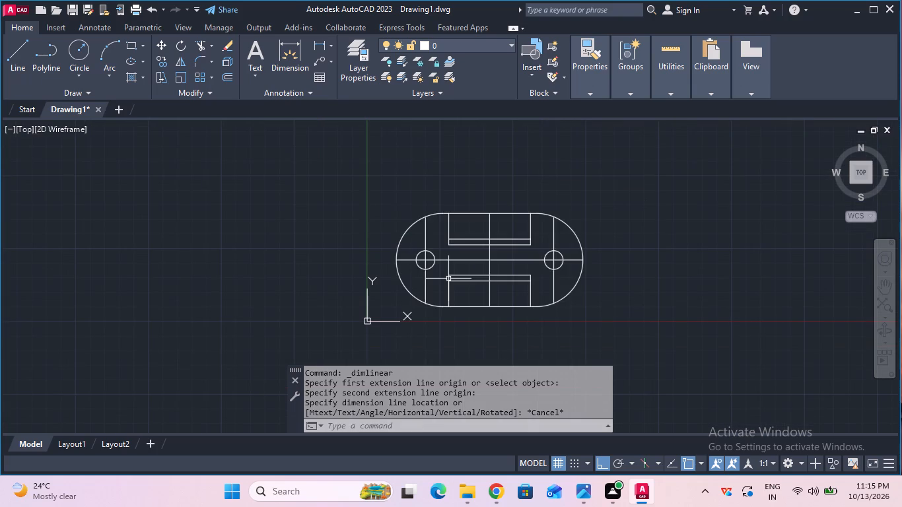
middle_click_drag(446, 290, 446, 292)
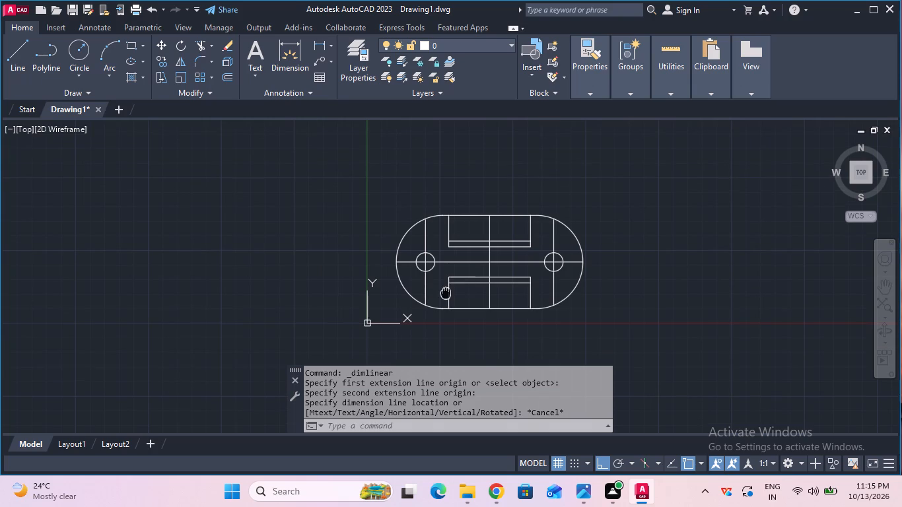
middle_click_drag(446, 292, 444, 347)
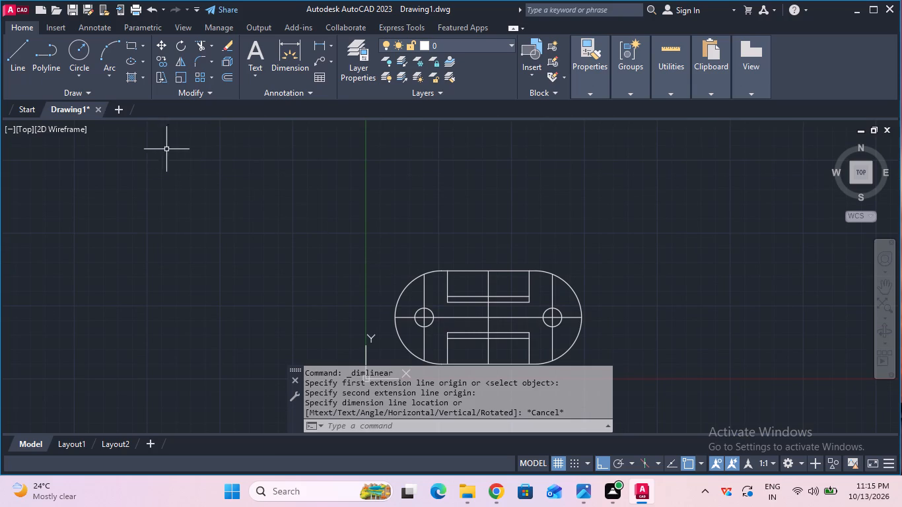
left_click(15, 63)
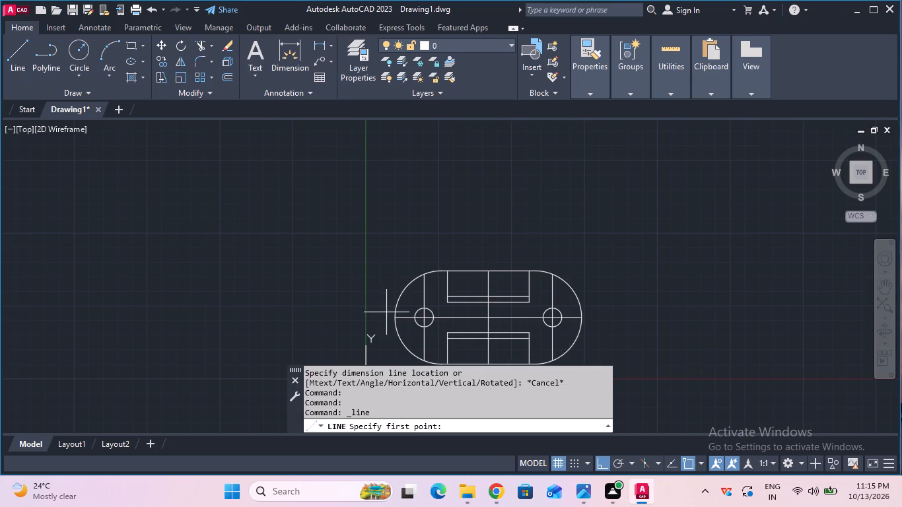
left_click(391, 314)
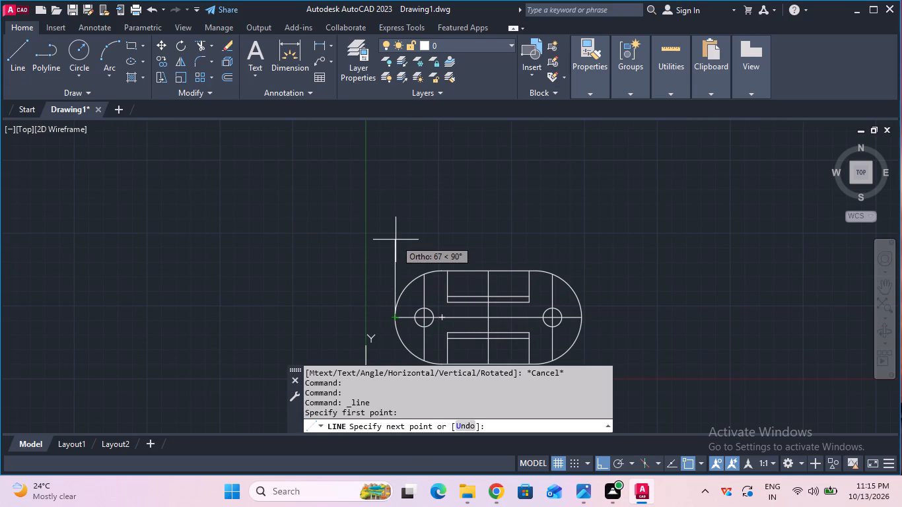
left_click(396, 240)
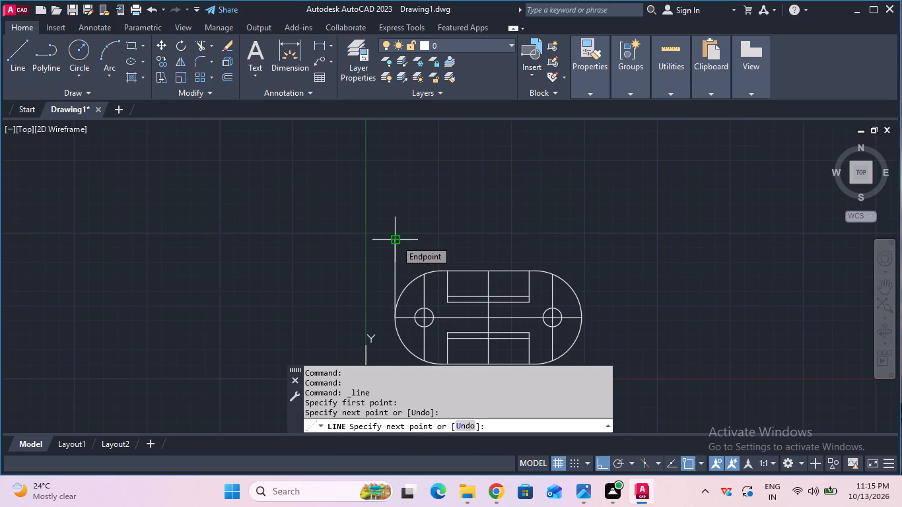
key("Escape")
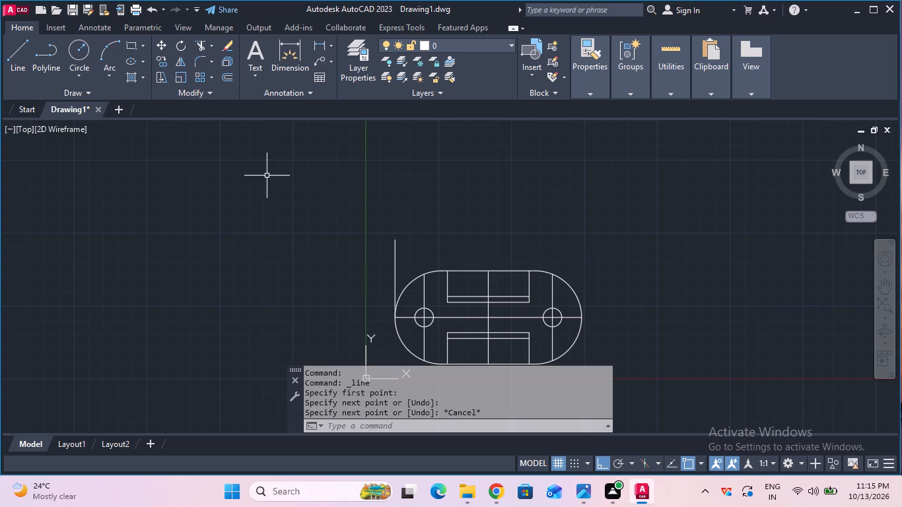
Draw a 64 mm horizontal line rightward from the upper end of the vertical projection line.
left_click(19, 81)
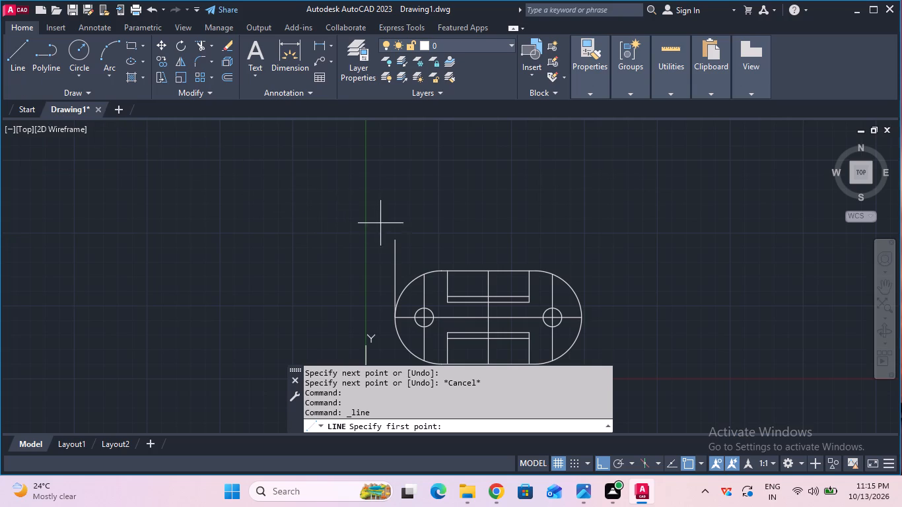
left_click(398, 241)
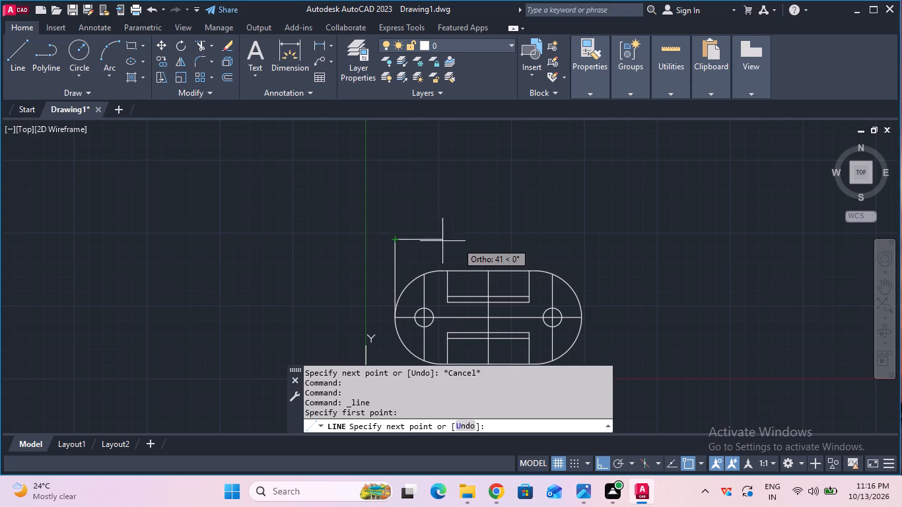
type("64")
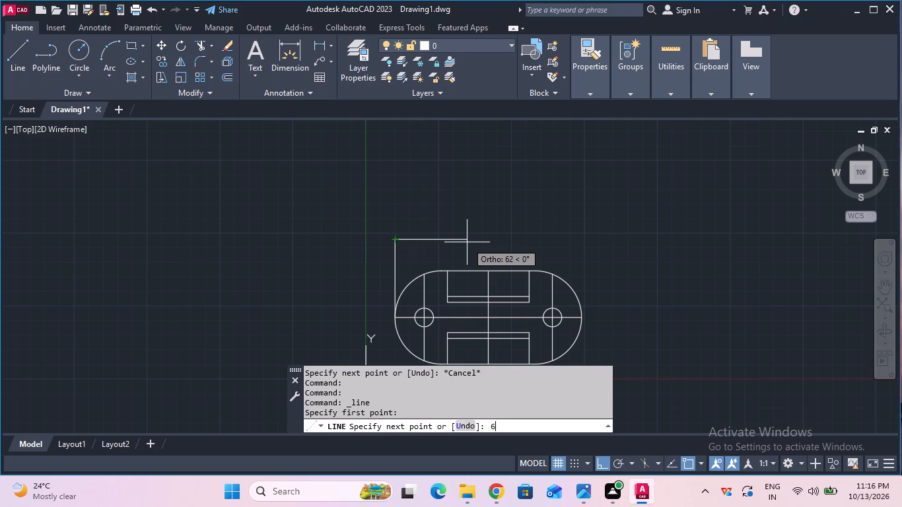
key("Return")
key("Escape")
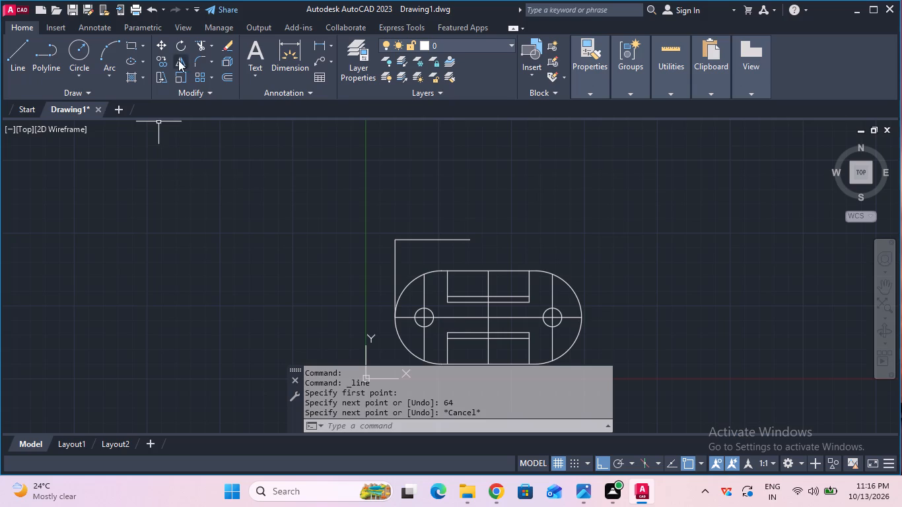
Remove the vertical projection line with Trim, keeping the 64 mm horizontal line.
left_click(199, 44)
left_click_drag(357, 281, 384, 273)
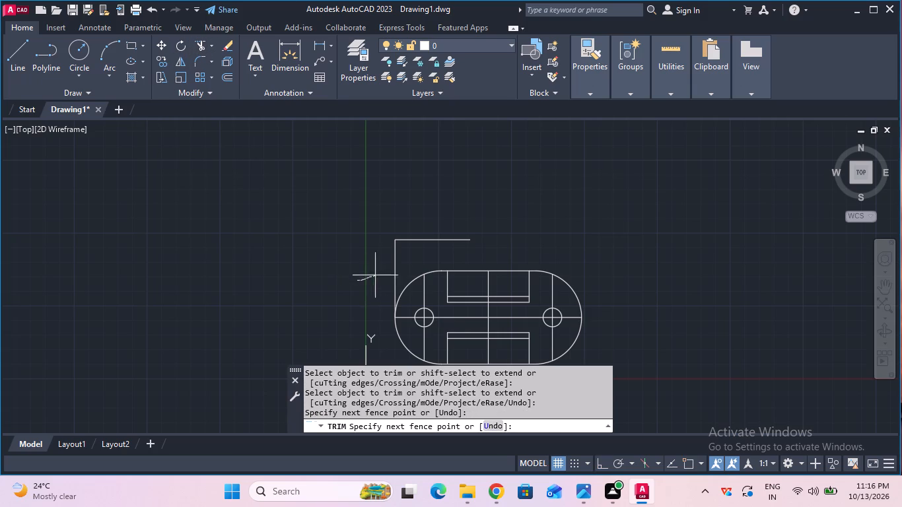
left_click_drag(384, 273, 407, 260)
key("Escape")
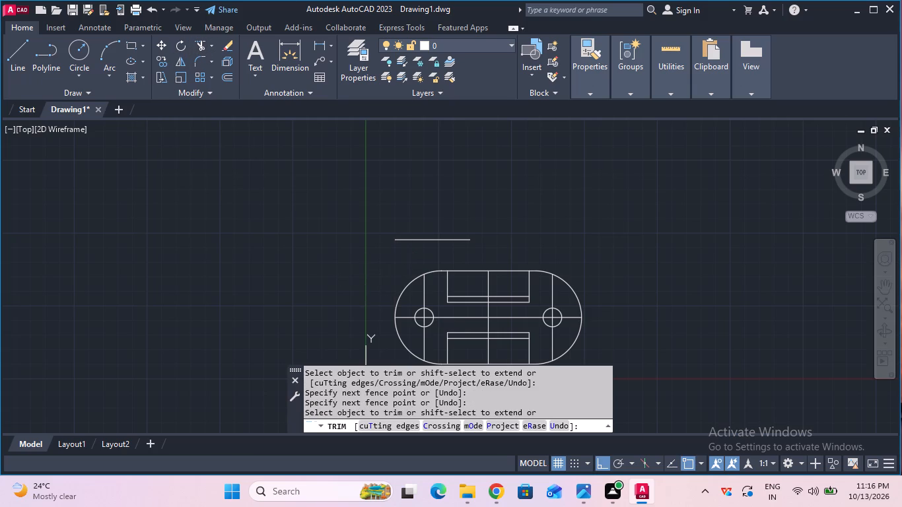
Continue the profile from the 64 mm line's right end with lines 5 mm up, 32 mm right, 5 mm down, 64 mm right and 15 mm up.
left_click(25, 67)
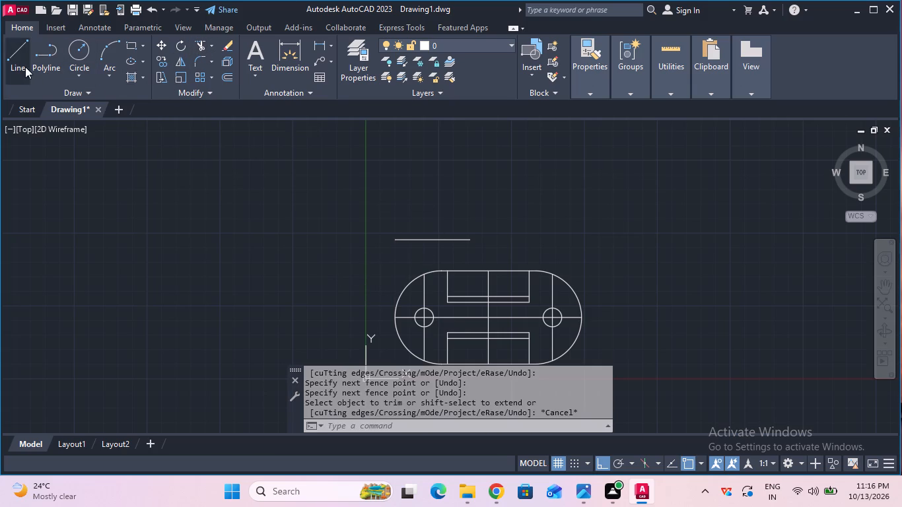
left_click(469, 237)
key("5")
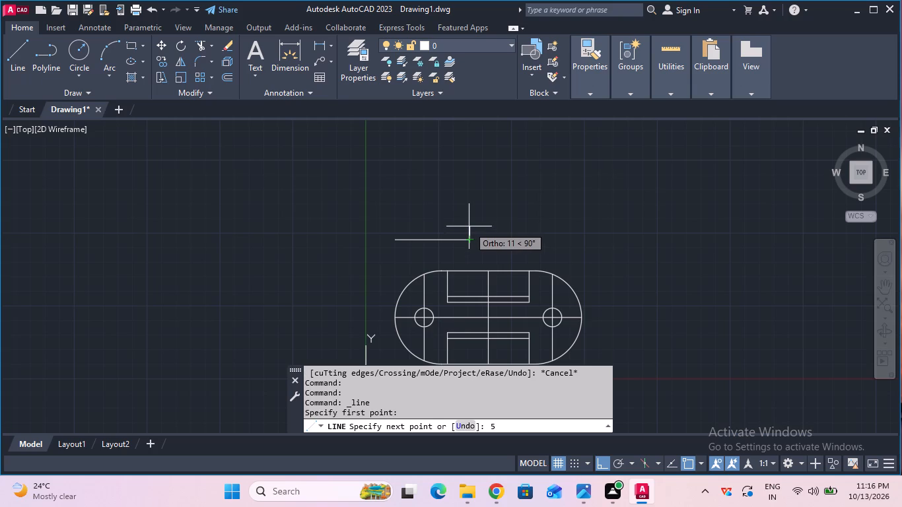
key("Return")
type("32")
key("Return")
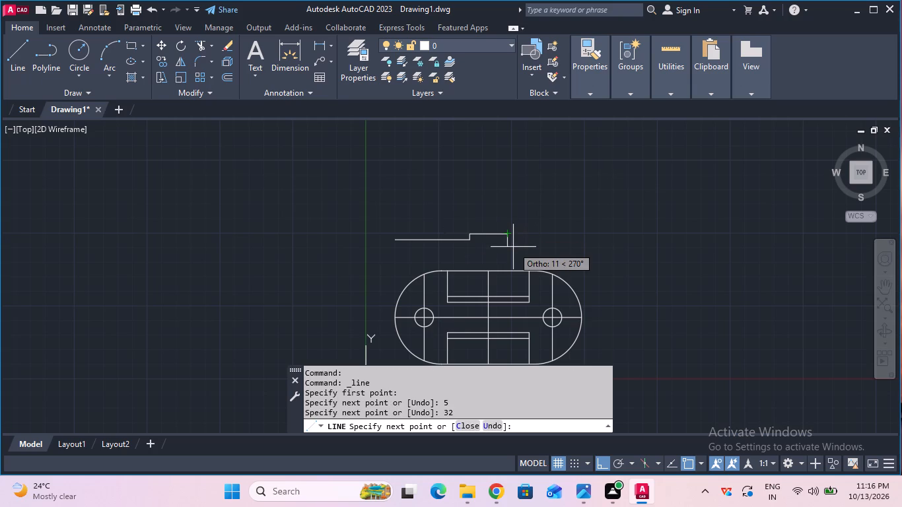
key("5")
key("Return")
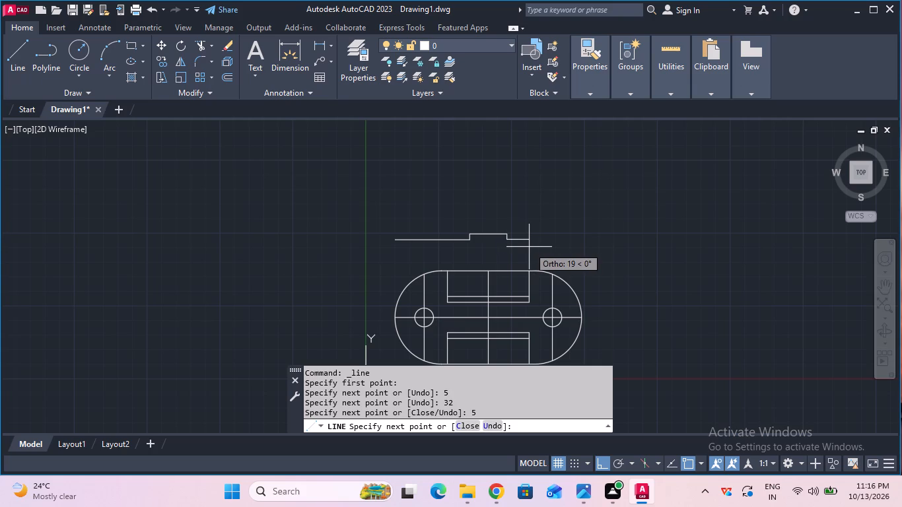
type("64")
key("Return")
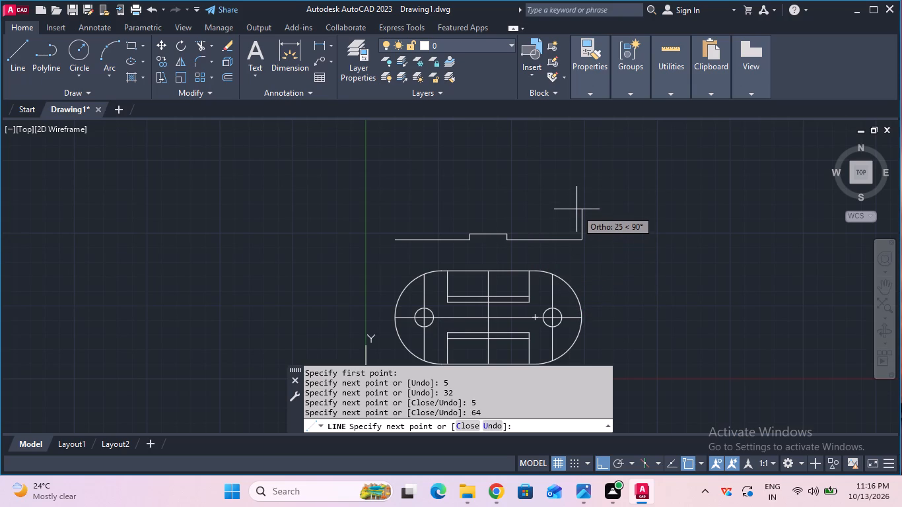
type("15")
key("Return")
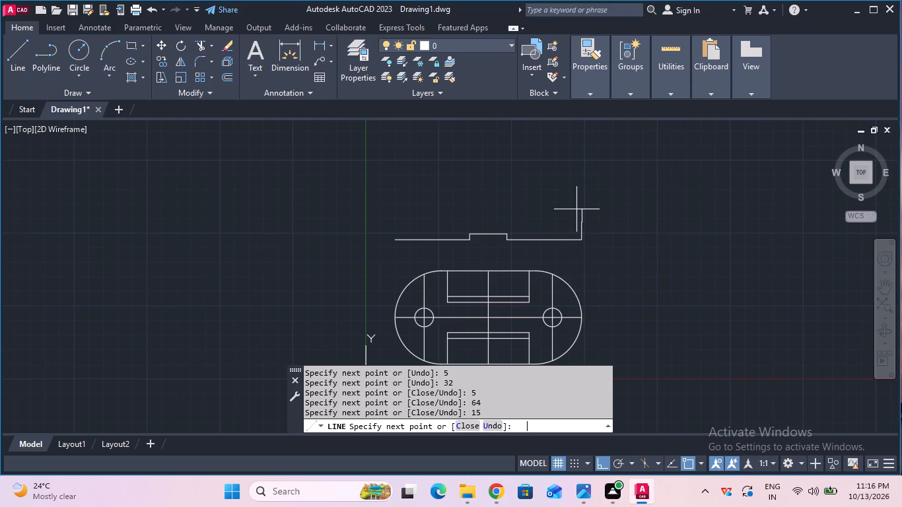
key("Escape")
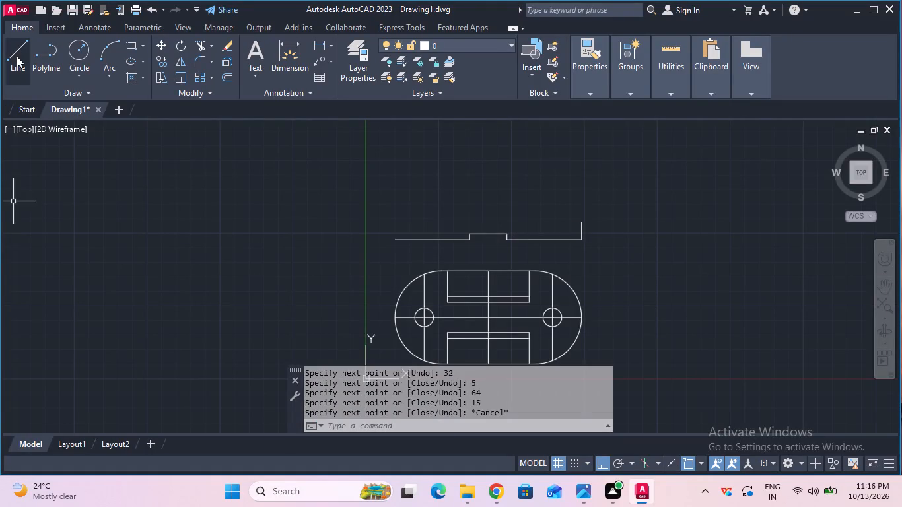
Draw the profile's left side from its lower left corner with lines 15 mm up and 45 mm right.
left_click(17, 56)
left_click(392, 236)
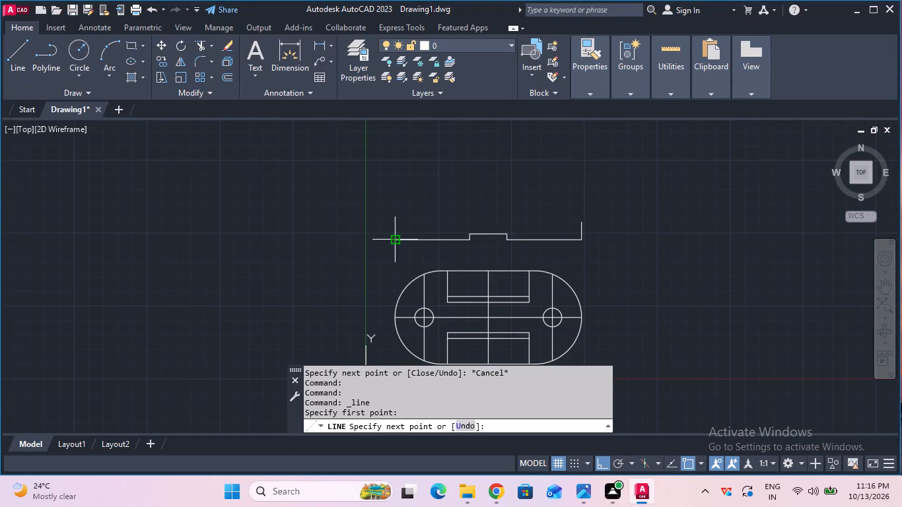
type("15")
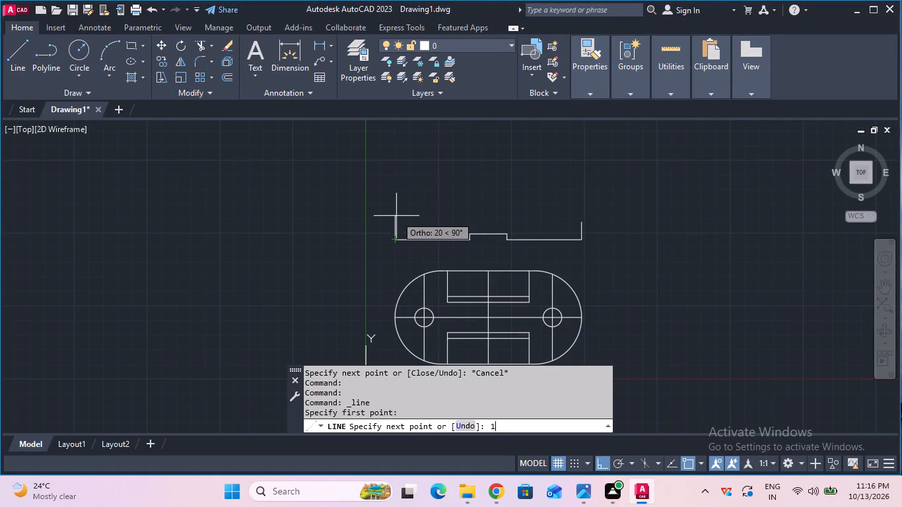
key("Return")
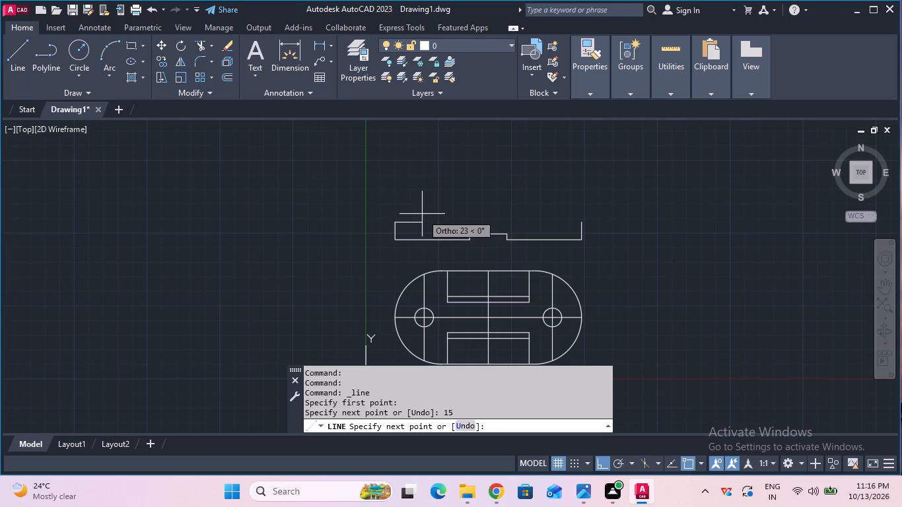
type("45")
key("Return")
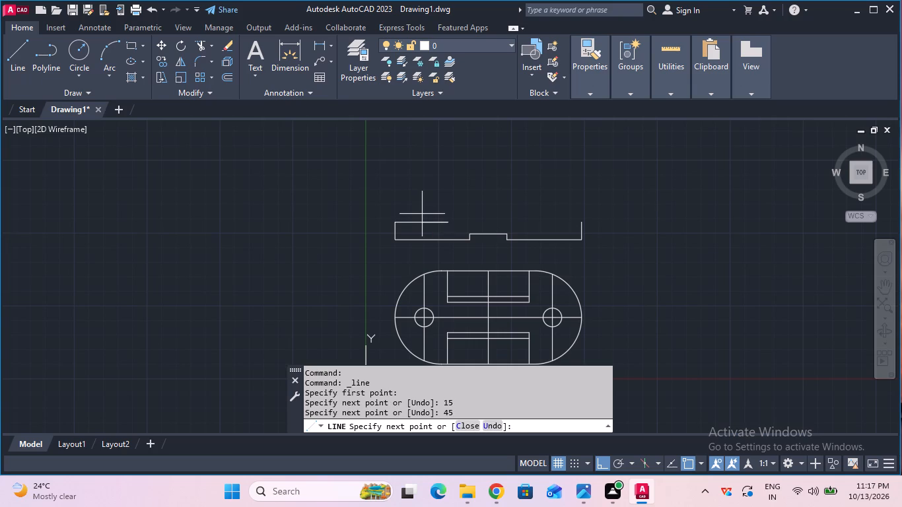
key("Escape")
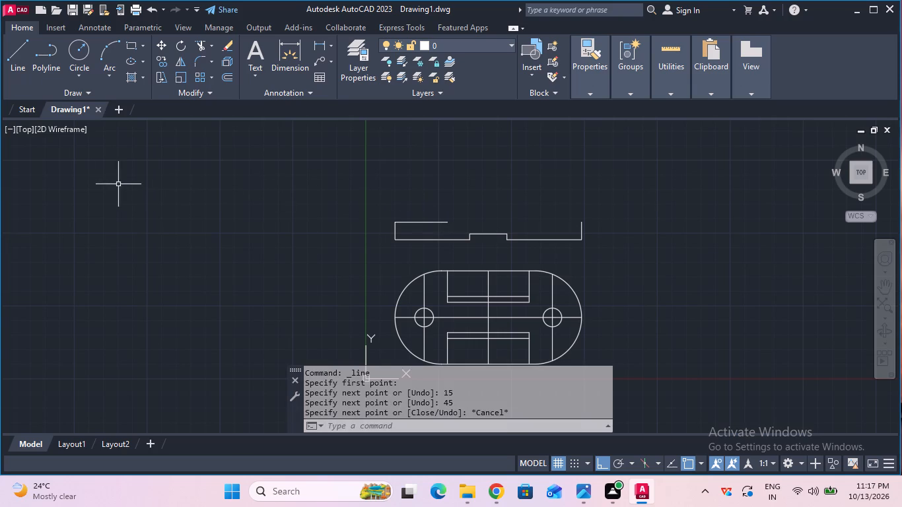
Draw a 45 mm horizontal line inward from the upper end of the profile's right side.
left_click(11, 77)
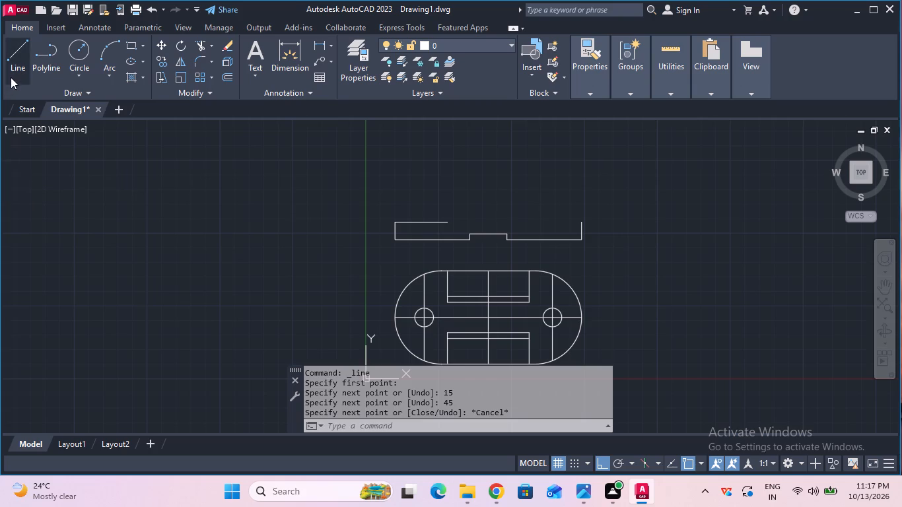
left_click(580, 217)
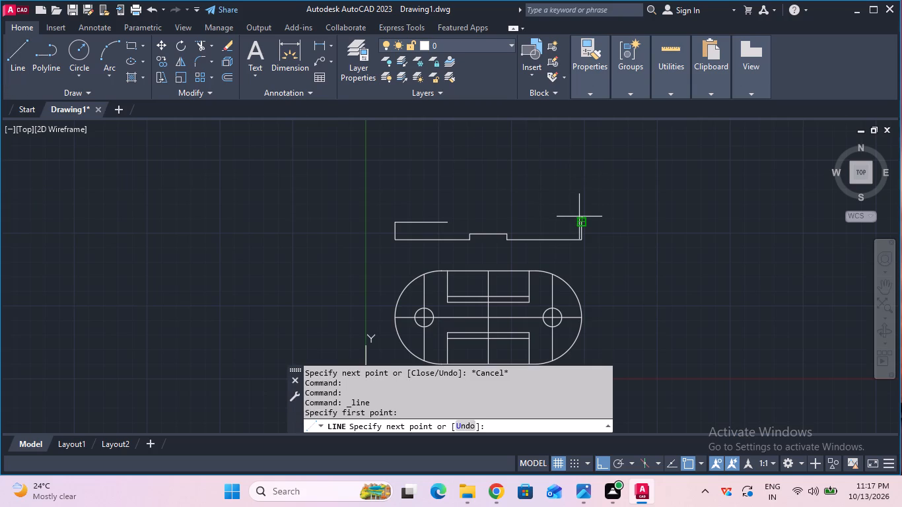
type("45")
key("Return")
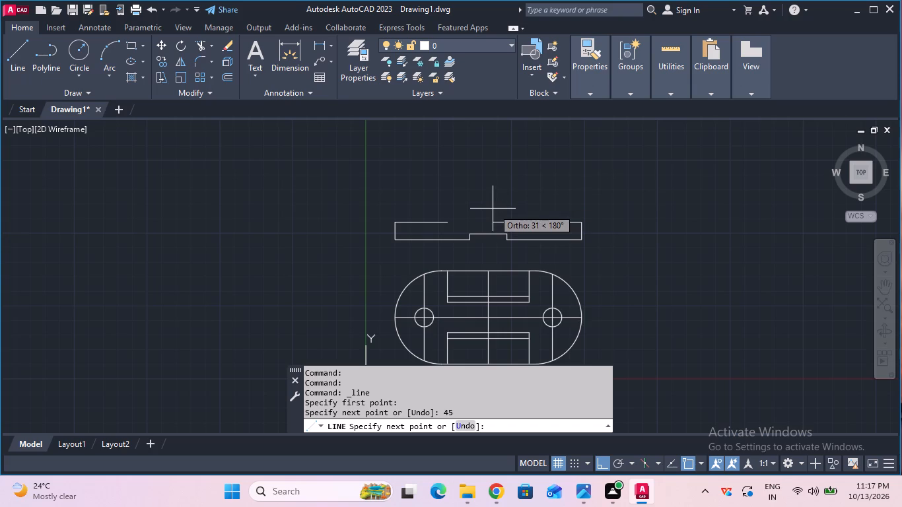
key("Escape")
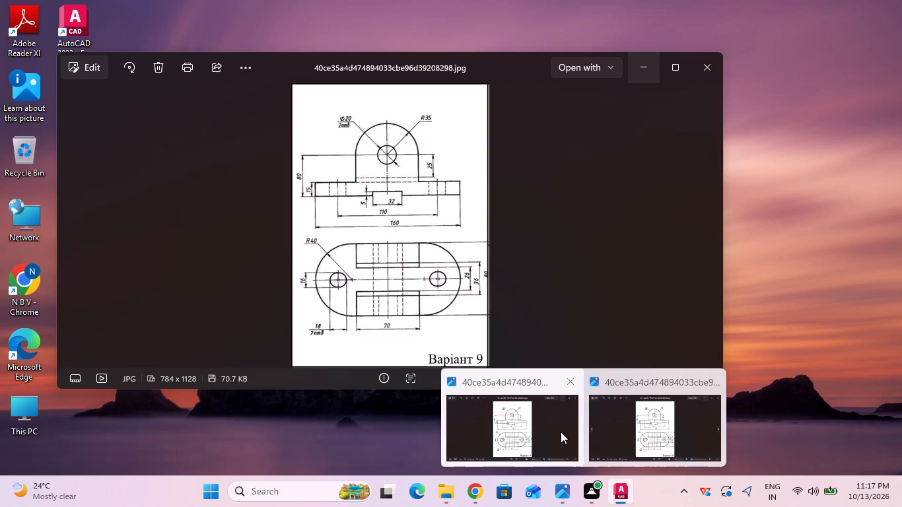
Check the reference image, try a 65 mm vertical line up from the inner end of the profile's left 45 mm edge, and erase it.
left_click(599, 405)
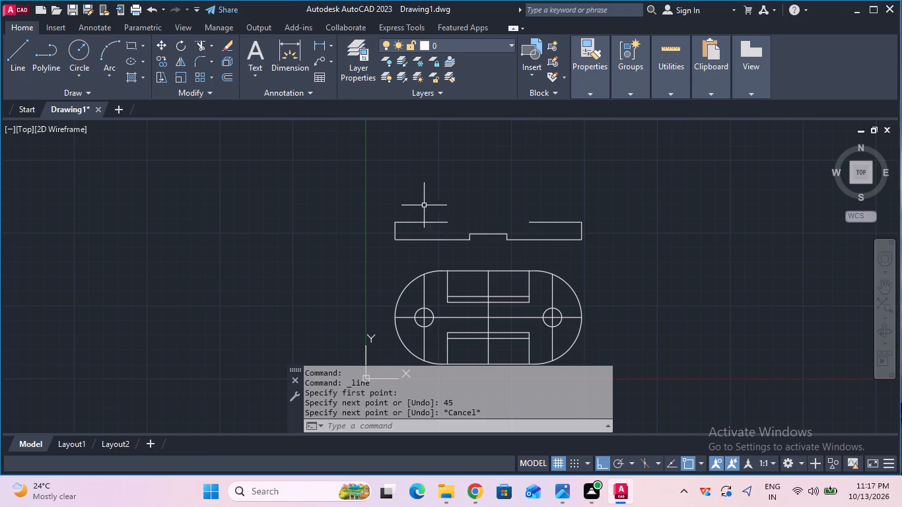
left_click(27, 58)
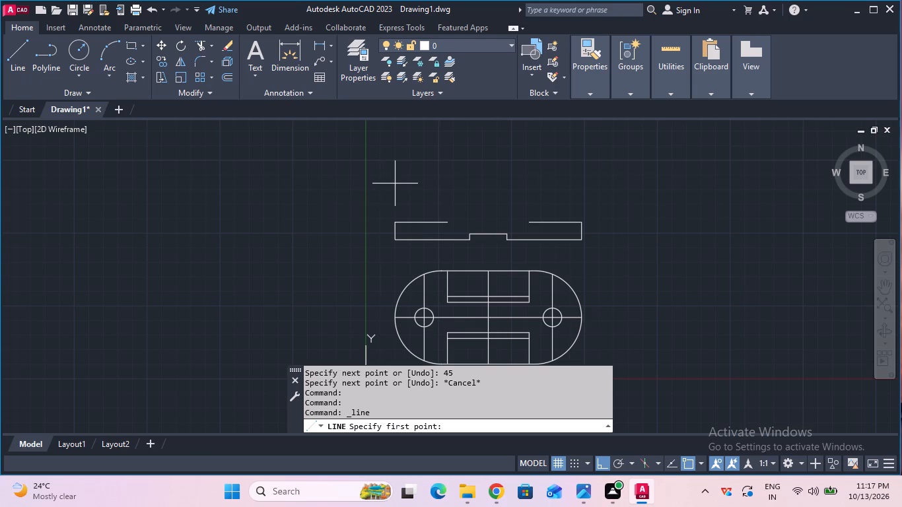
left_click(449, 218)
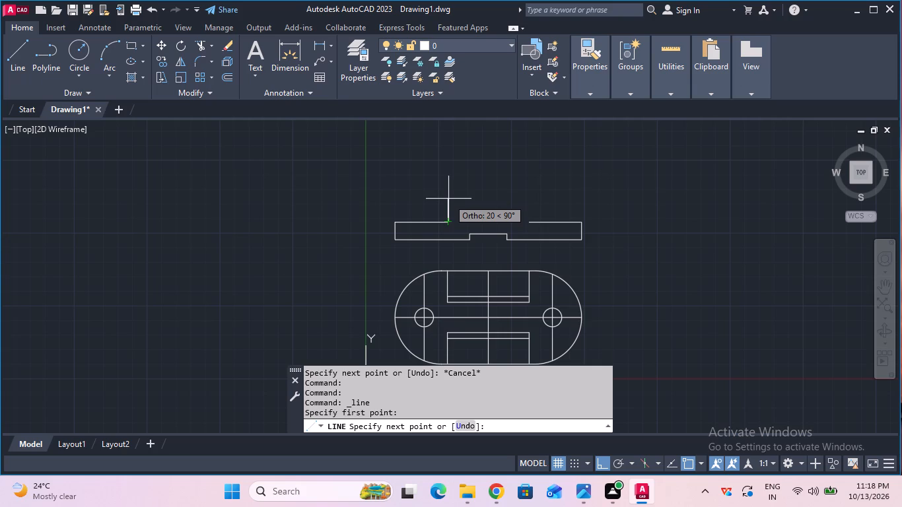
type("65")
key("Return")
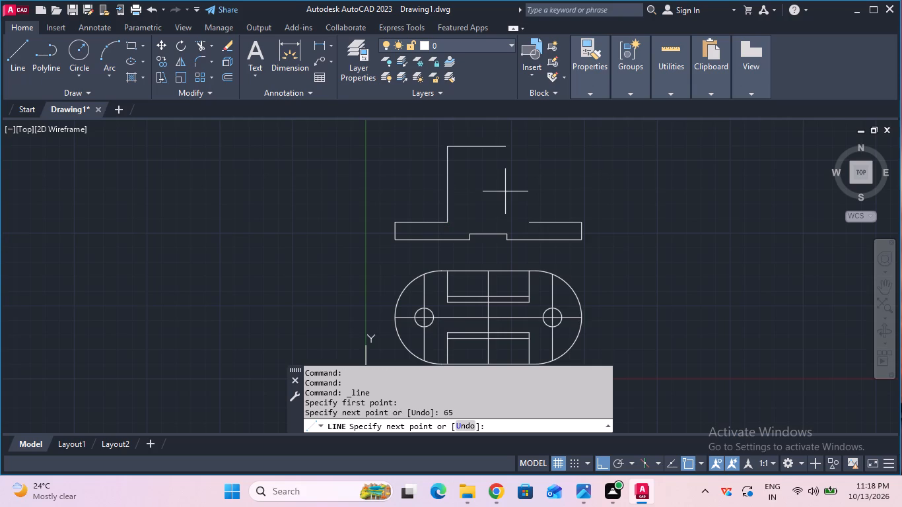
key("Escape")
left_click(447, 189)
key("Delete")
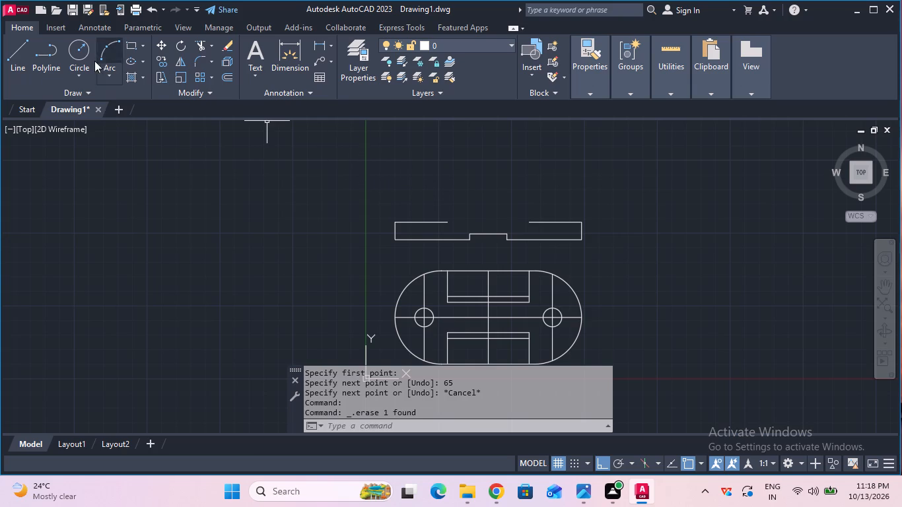
Draw a 30 mm vertical line upward from the inner end of each 45 mm top edge of the profile.
left_click(27, 59)
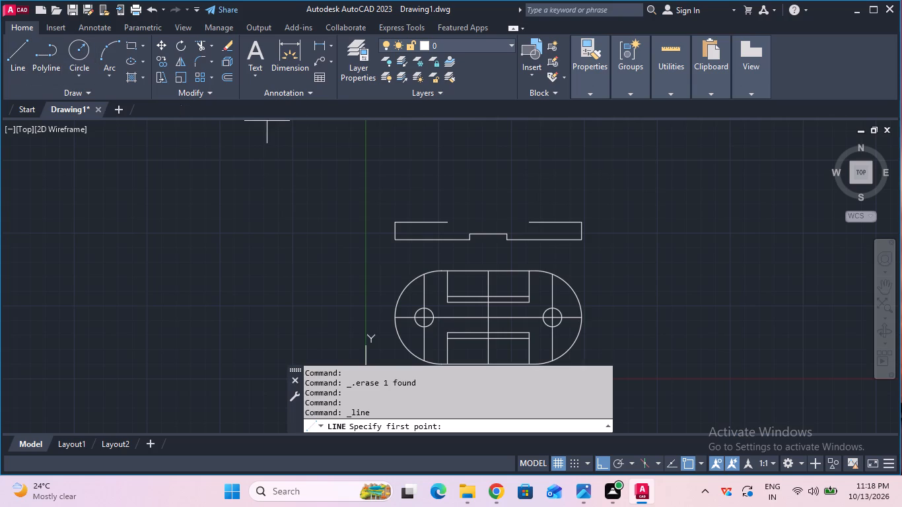
left_click(450, 216)
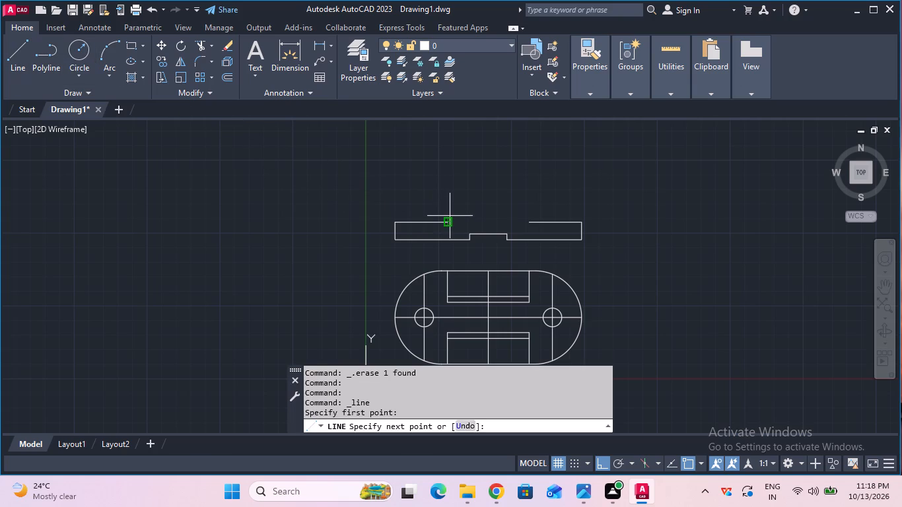
type("30")
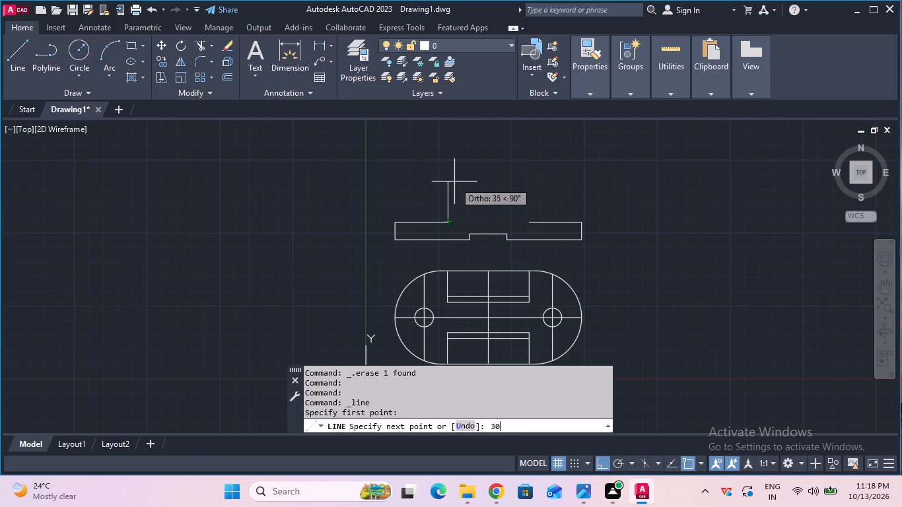
key("Return")
key("Escape")
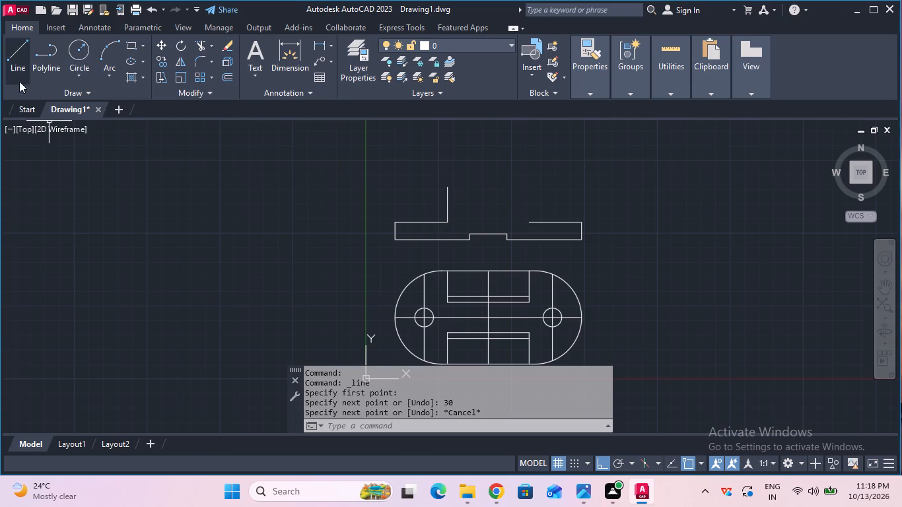
left_click(22, 69)
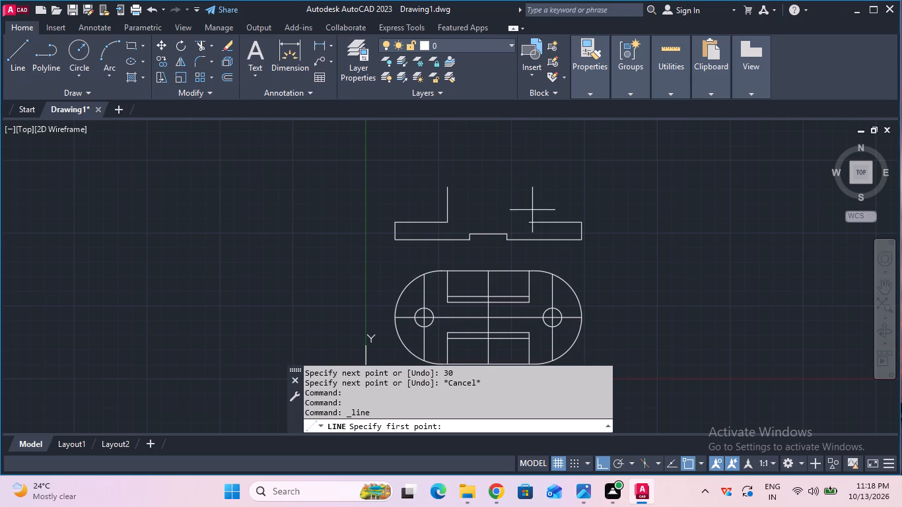
left_click(536, 221)
type("30")
key("Return")
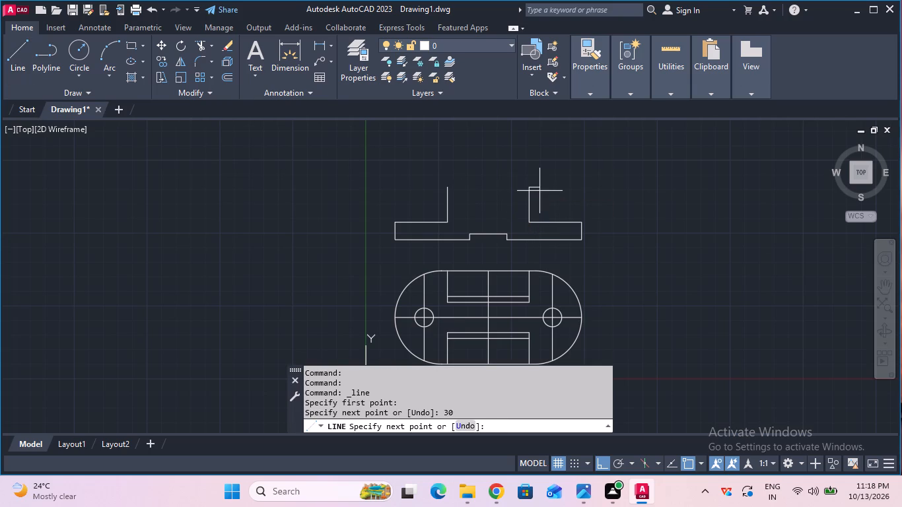
key("Escape")
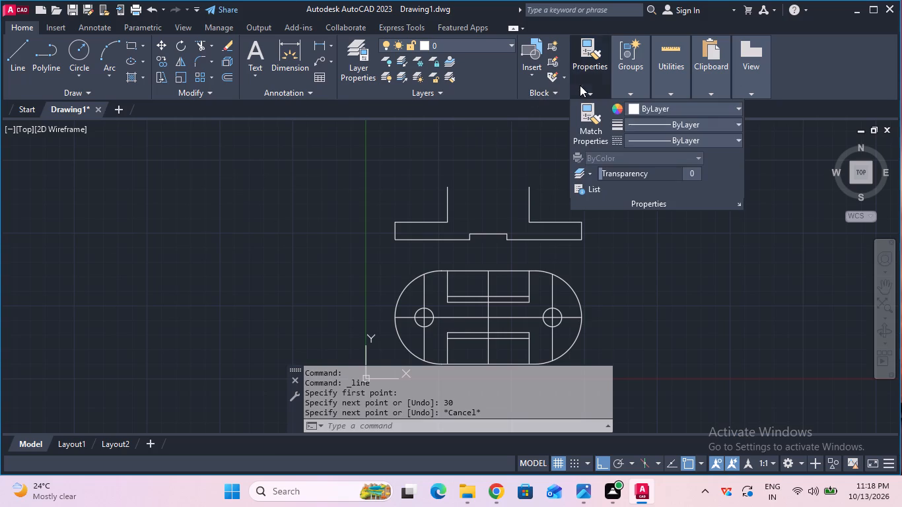
Set the current linetype to CENTER and draw a horizontal line joining the upper ends of the two 30 mm verticals.
left_click(634, 131)
left_click(642, 125)
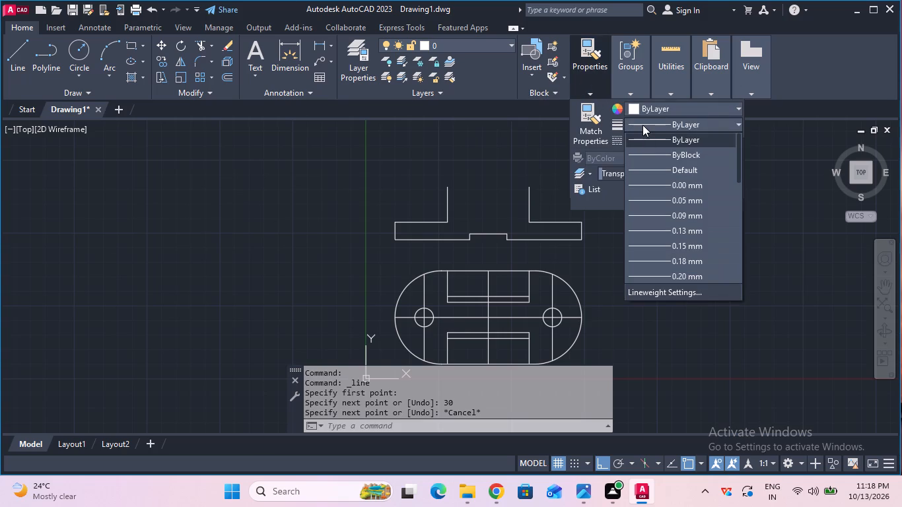
left_click(644, 137)
left_click(667, 186)
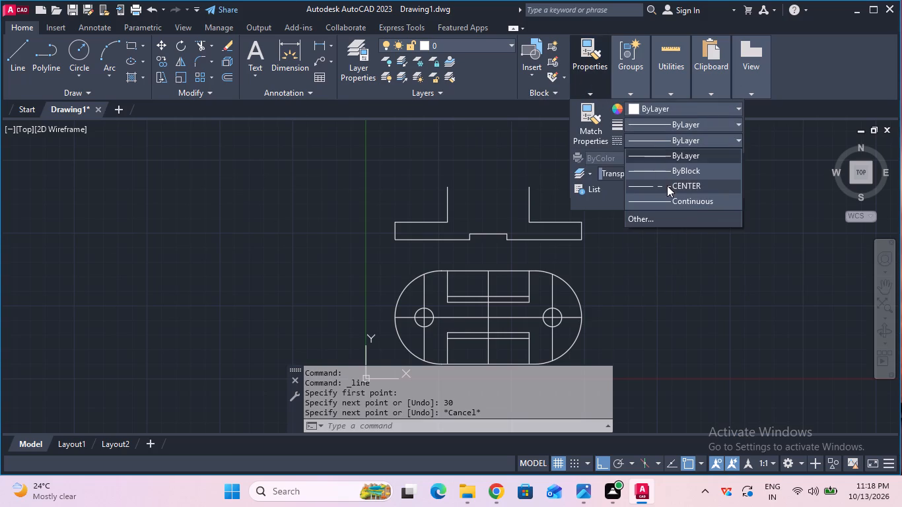
left_click_drag(26, 44, 41, 45)
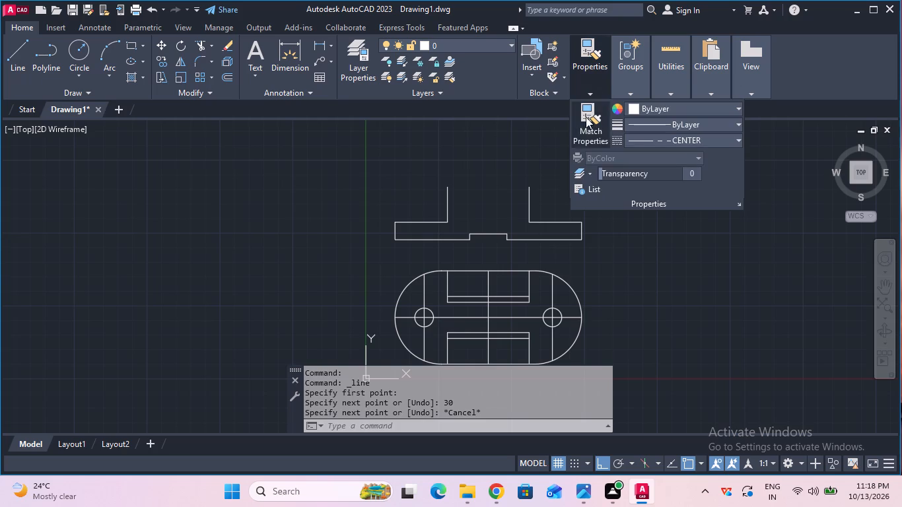
left_click(30, 43)
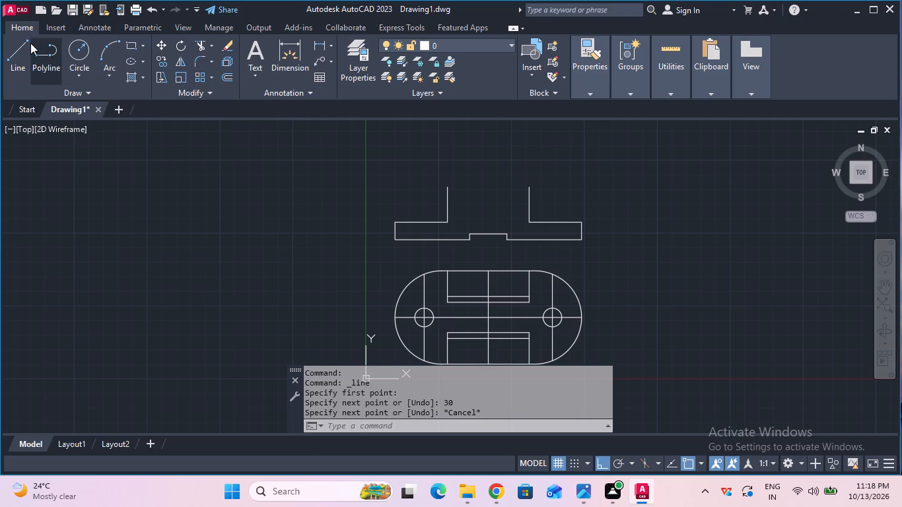
left_click(15, 46)
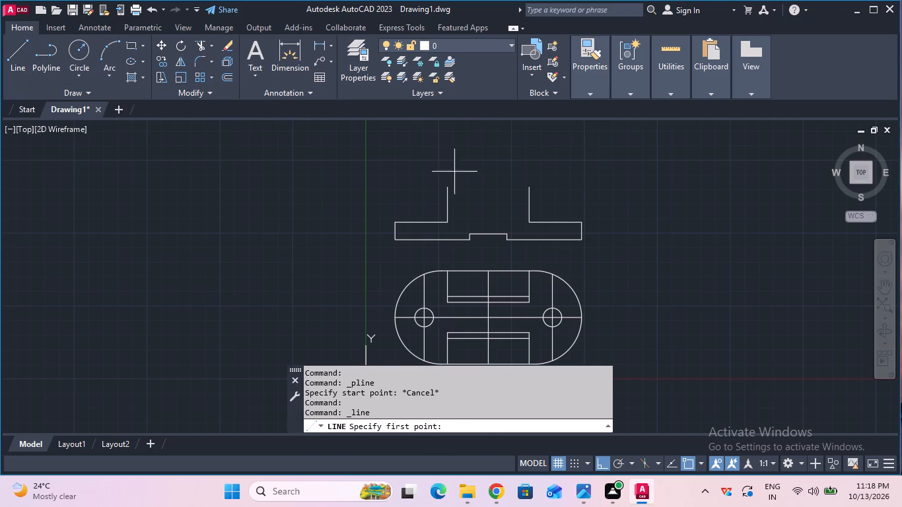
left_click(447, 184)
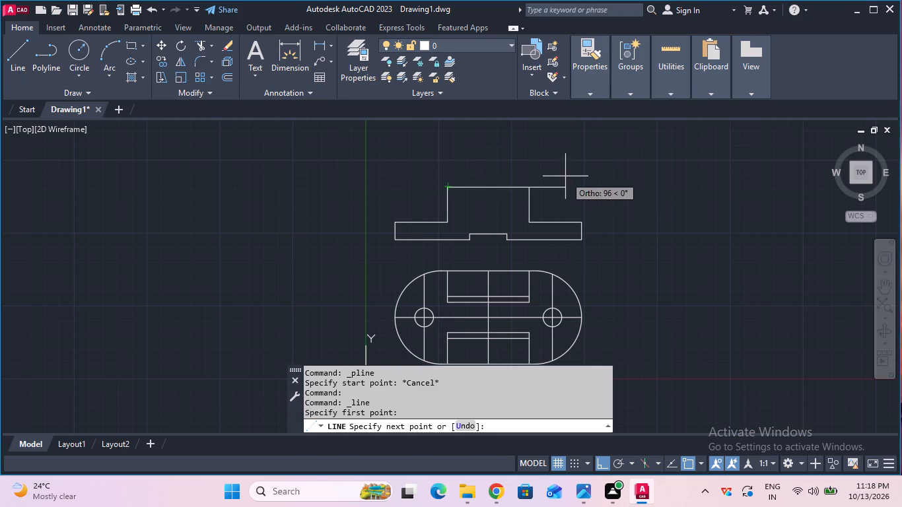
left_click(528, 184)
key("Escape")
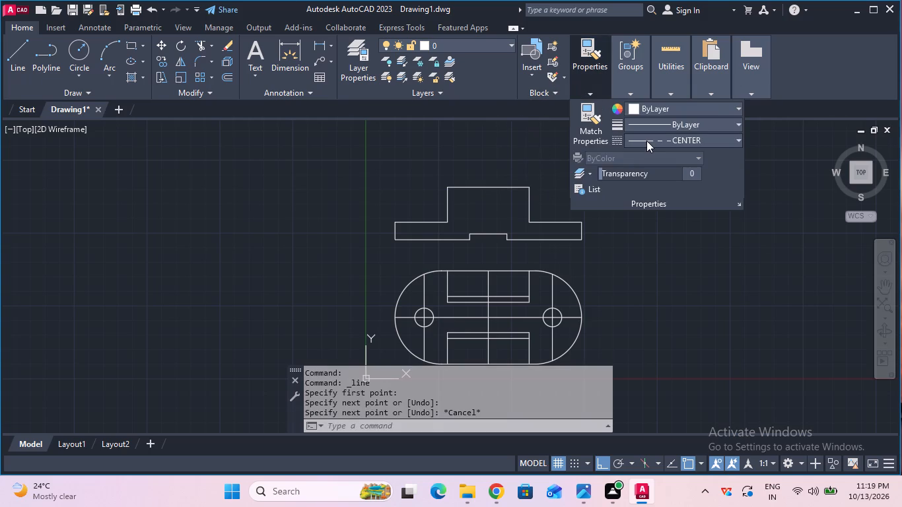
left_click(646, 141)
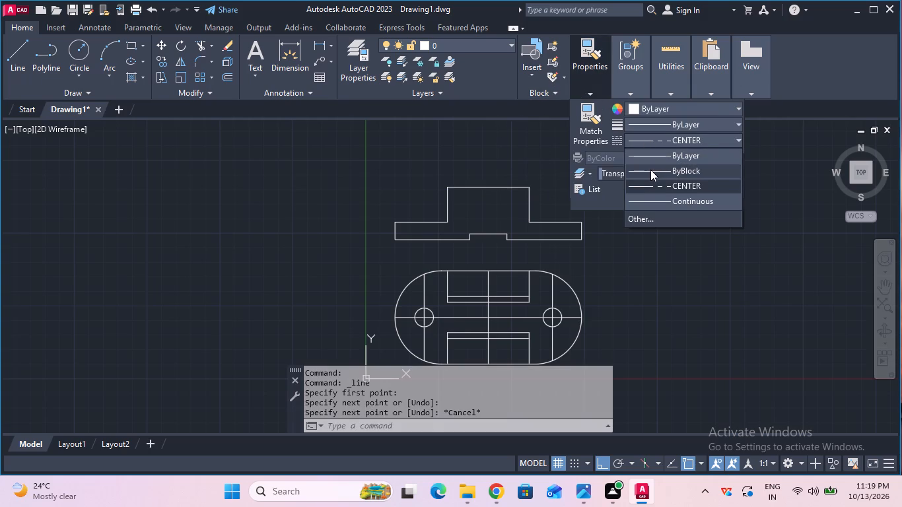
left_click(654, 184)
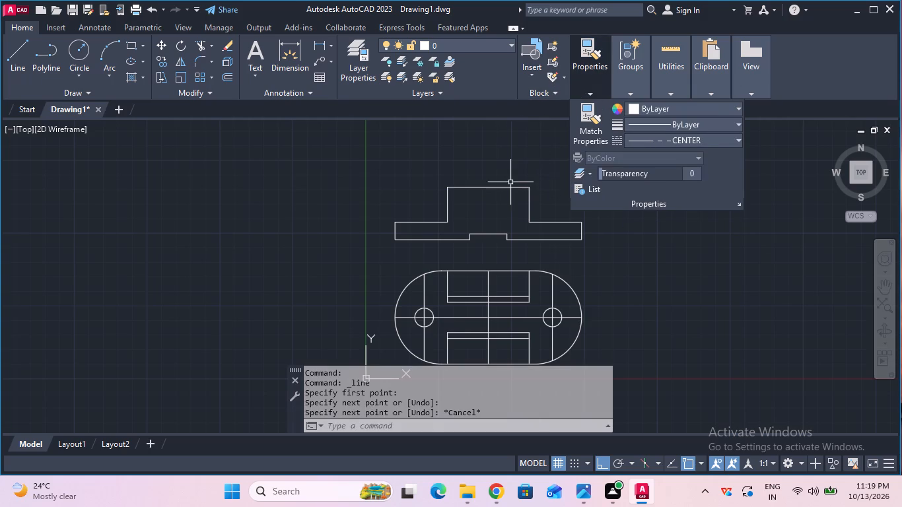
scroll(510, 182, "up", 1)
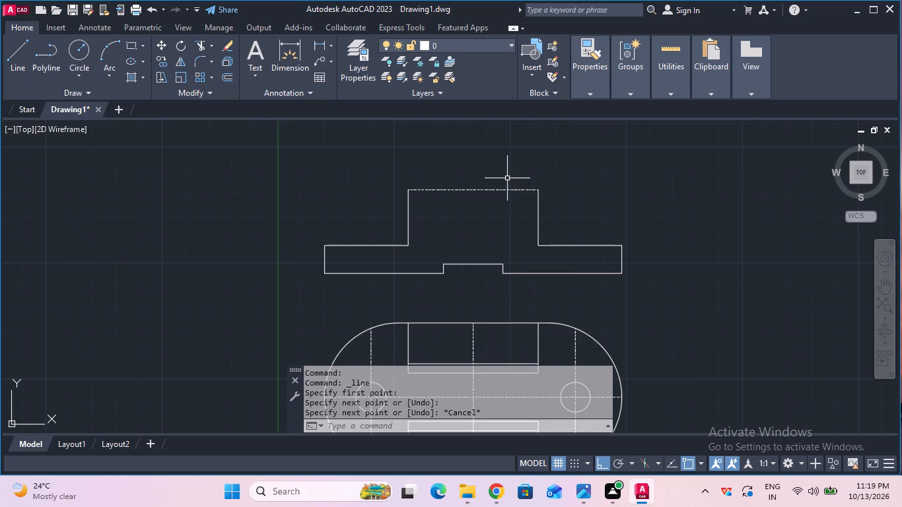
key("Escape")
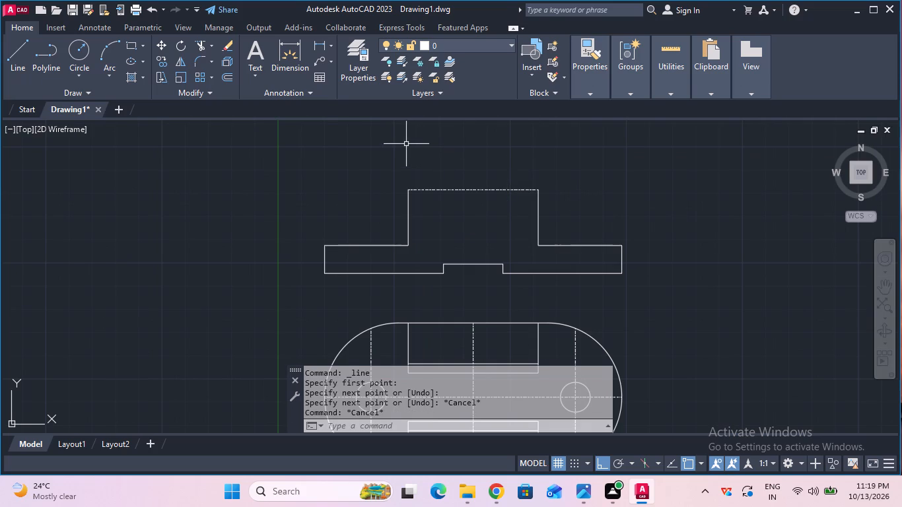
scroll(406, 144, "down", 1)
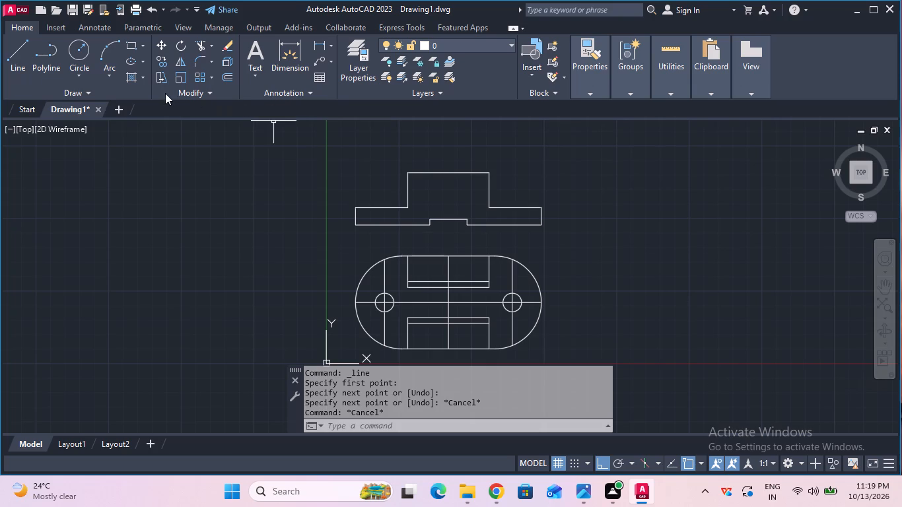
Draw a circle of radius 35 mm centred on the midpoint of the profile's horizontal centre line.
left_click(79, 53)
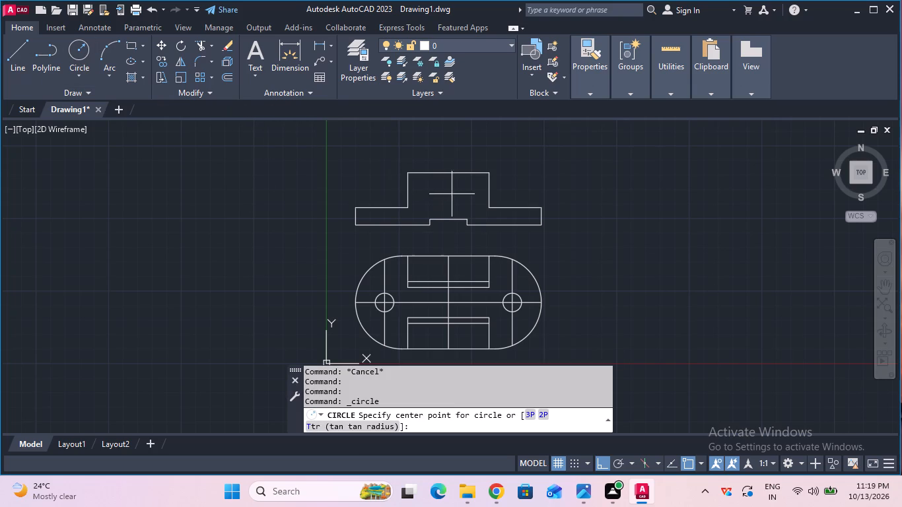
left_click(448, 175)
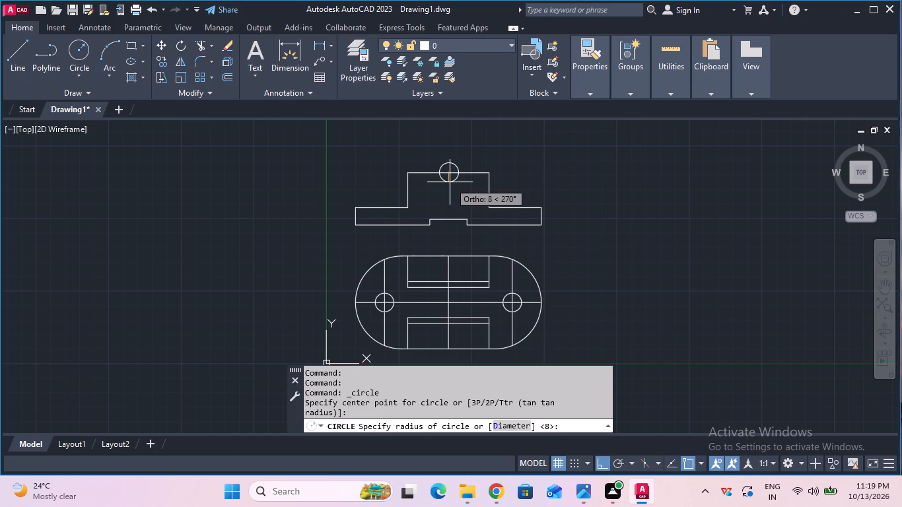
type("35")
key("Return")
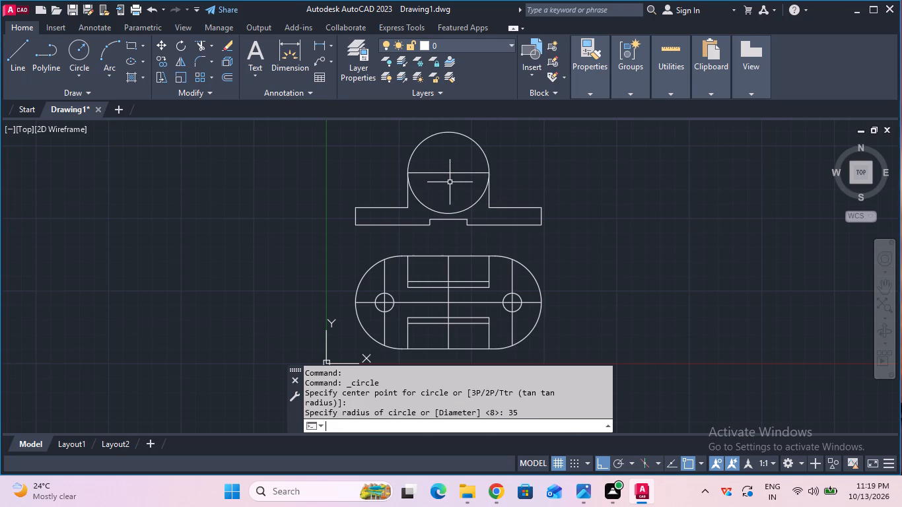
Trim away the lower half of the 35 mm radius circle, leaving the arch above the centre line.
left_click(202, 42)
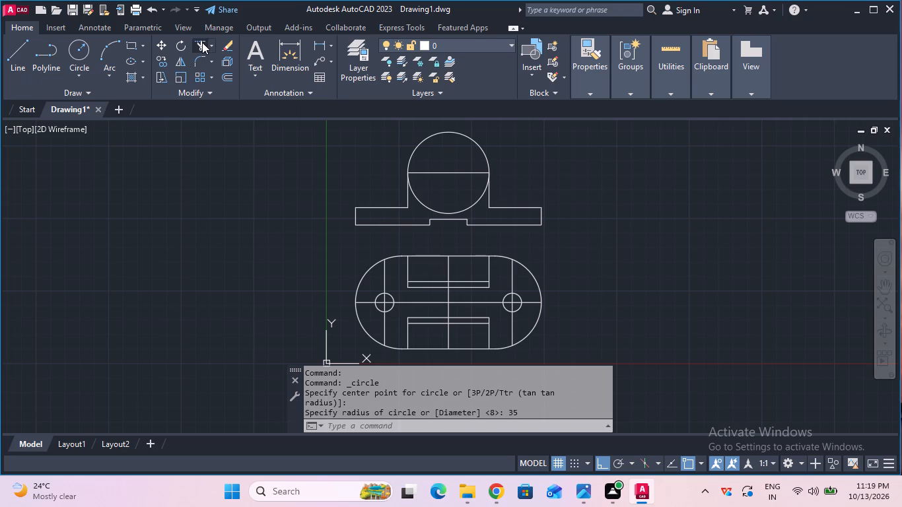
left_click(411, 191)
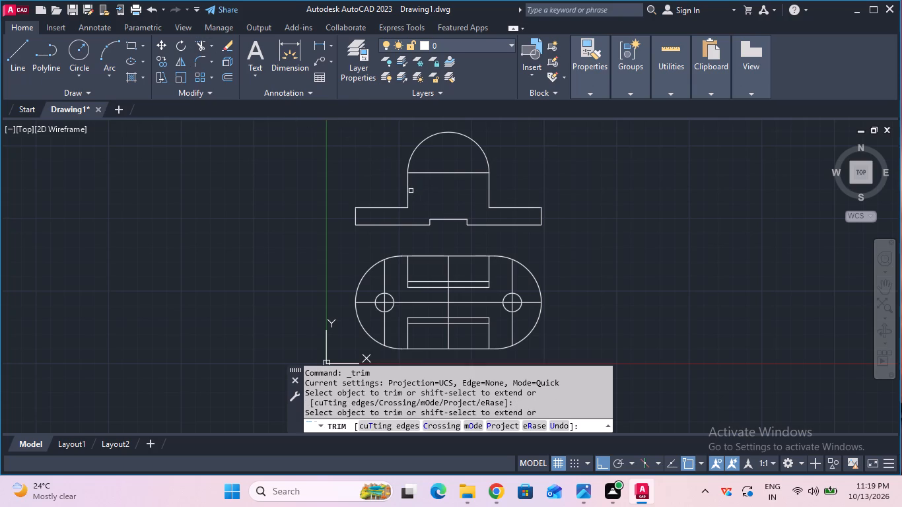
Draw a circle of radius 10 mm concentric with the arch, centred on the midpoint of the front view's horizontal centre line.
key("Escape")
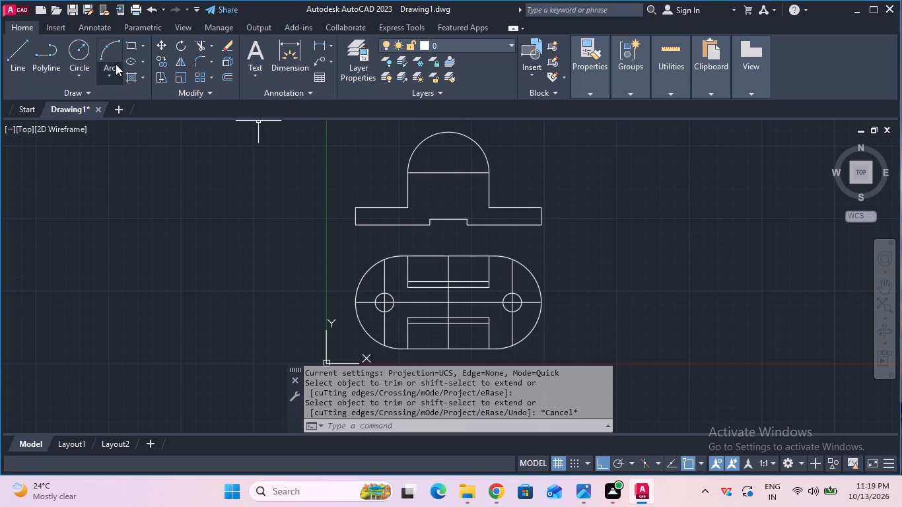
left_click(85, 73)
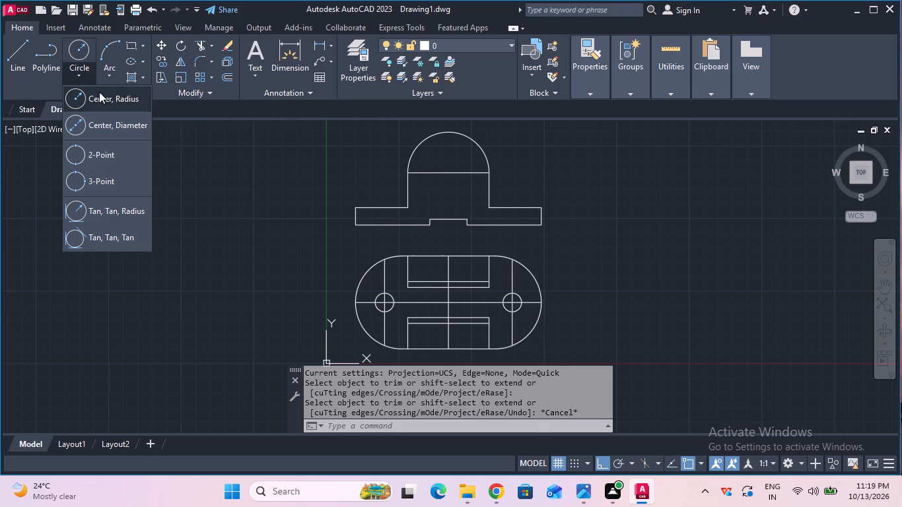
left_click(99, 92)
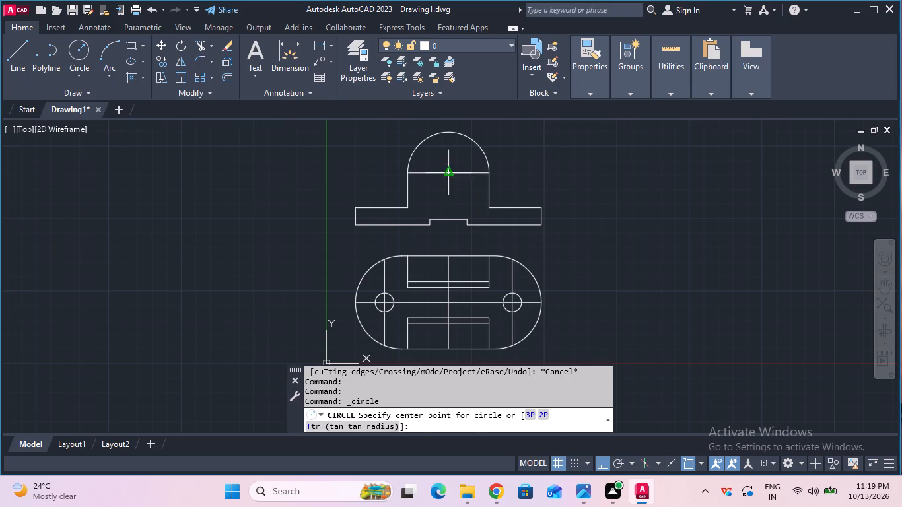
left_click(450, 172)
key("1")
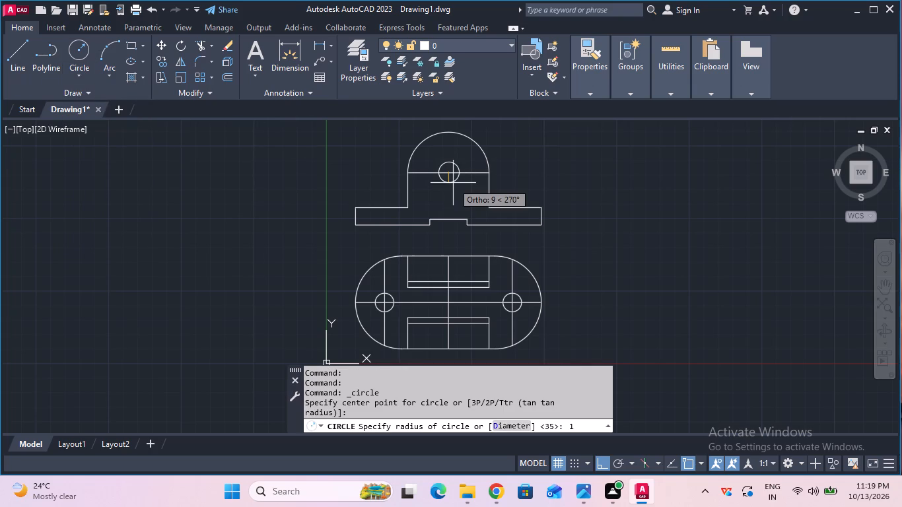
key("0")
key("Return")
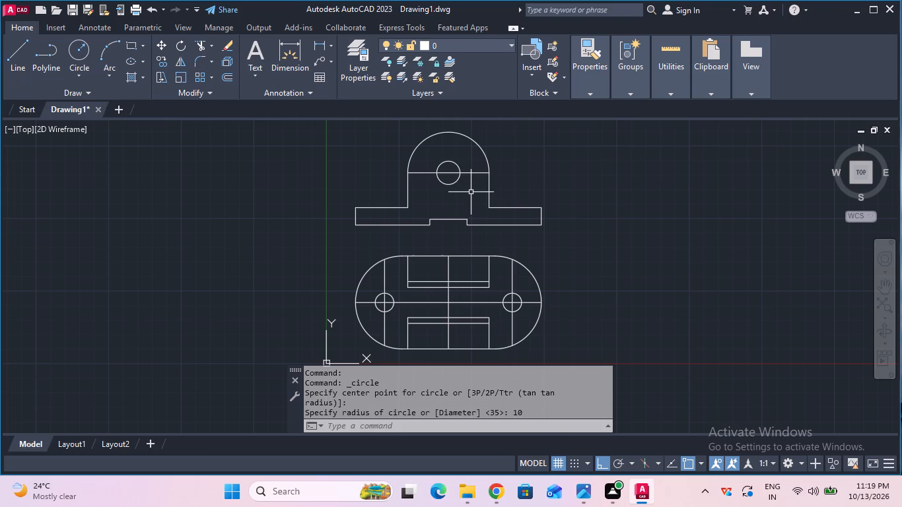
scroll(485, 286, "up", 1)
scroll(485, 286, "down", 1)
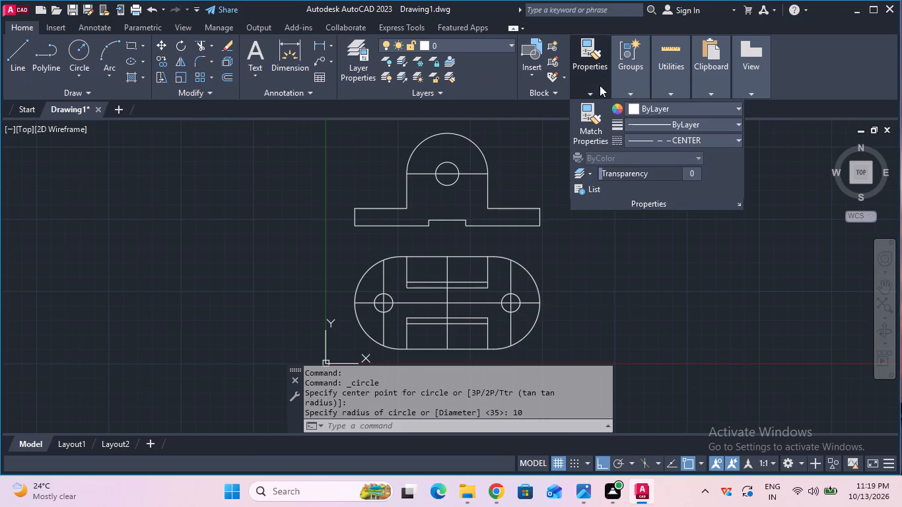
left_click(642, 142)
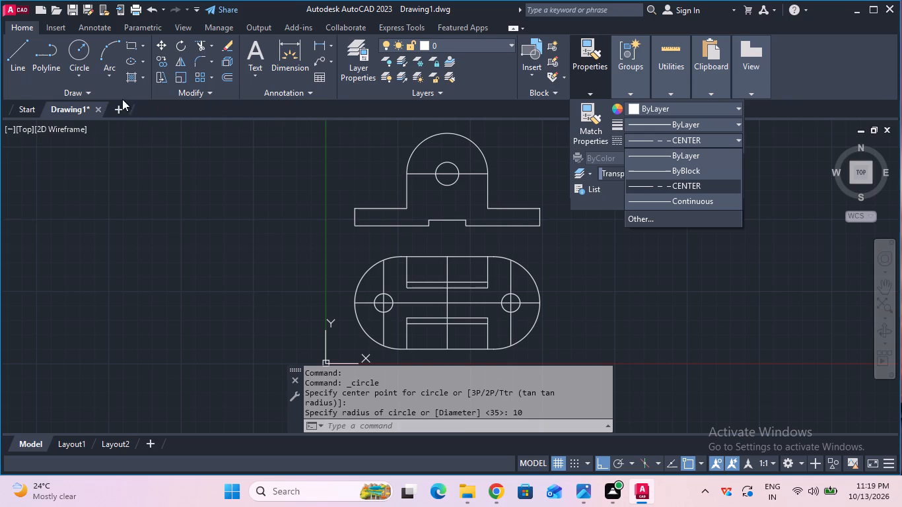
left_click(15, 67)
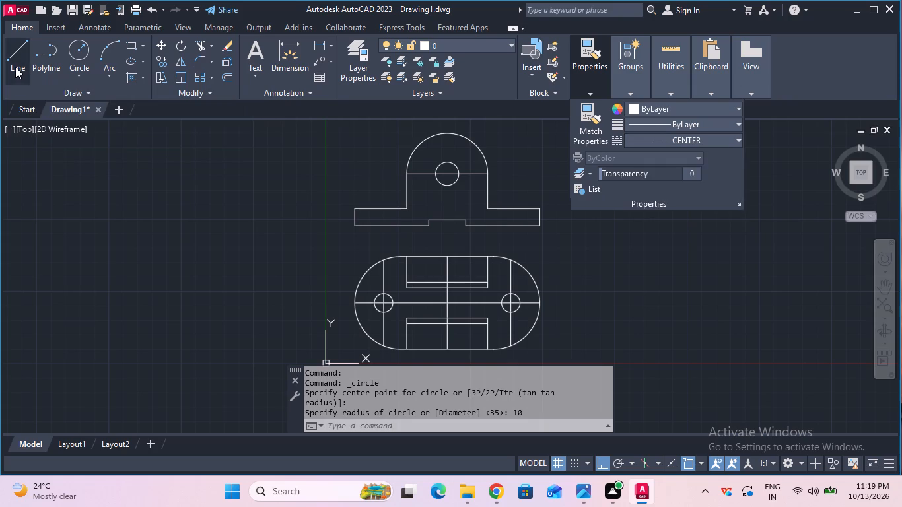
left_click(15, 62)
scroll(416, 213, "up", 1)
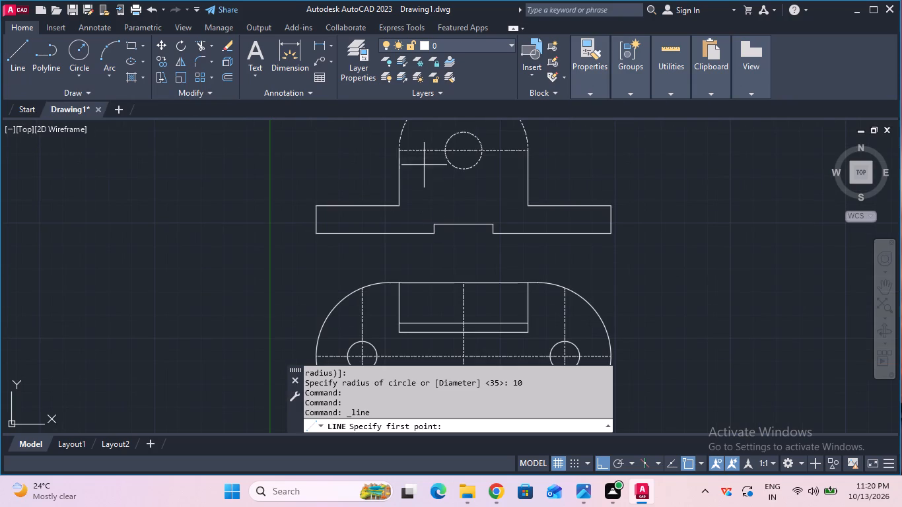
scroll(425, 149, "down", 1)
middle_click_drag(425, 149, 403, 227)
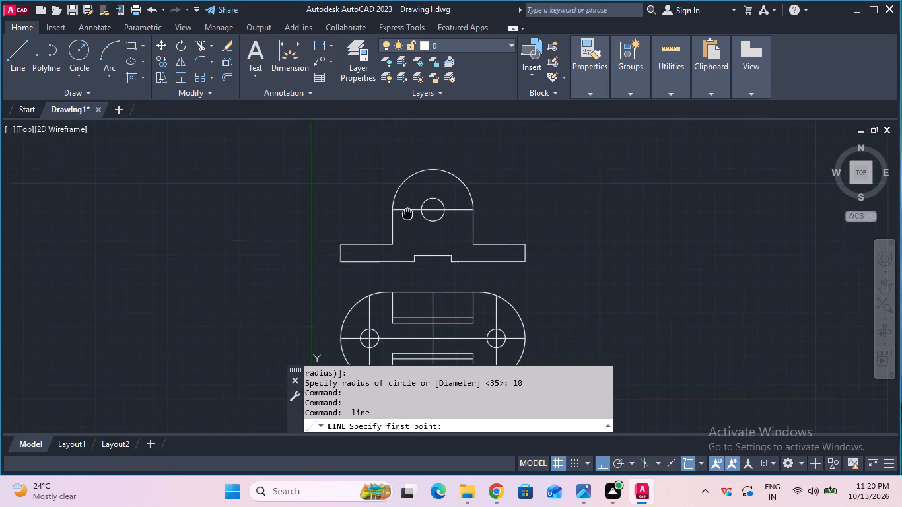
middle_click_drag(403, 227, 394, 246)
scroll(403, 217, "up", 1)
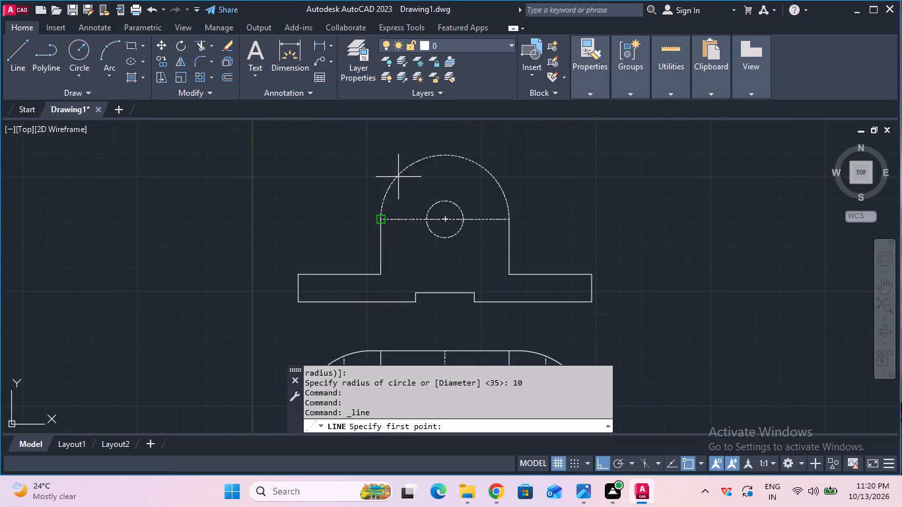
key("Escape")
Change the linetype of the front view's top arch to ByLayer.
left_click(431, 156)
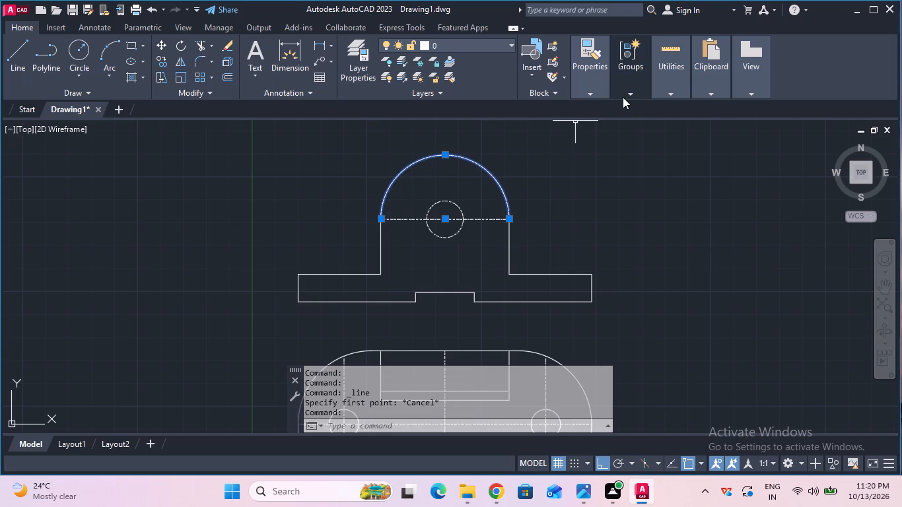
left_click(636, 139)
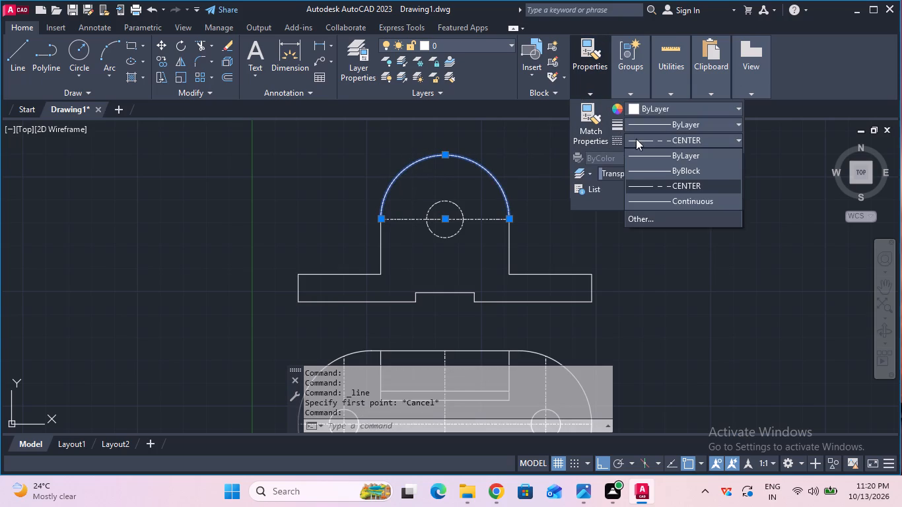
left_click(640, 154)
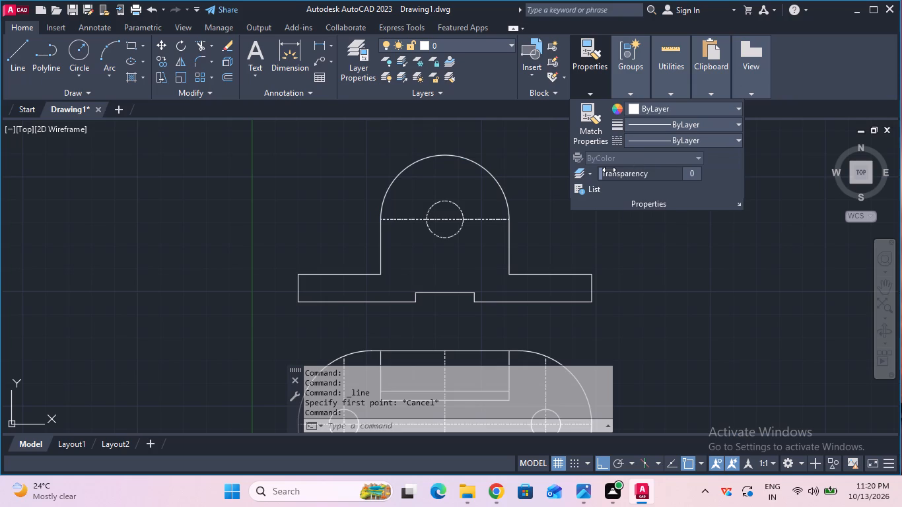
key("Escape")
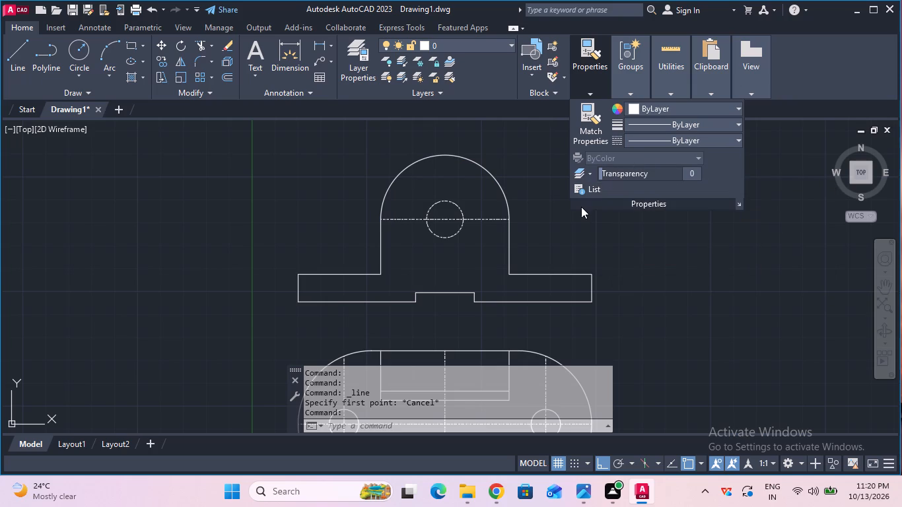
key("Escape")
Choose the CENTER linetype and draw vertical projection lines from both sides of the plan view's left hole up to the front view base's top edge.
middle_click_drag(611, 285, 601, 184)
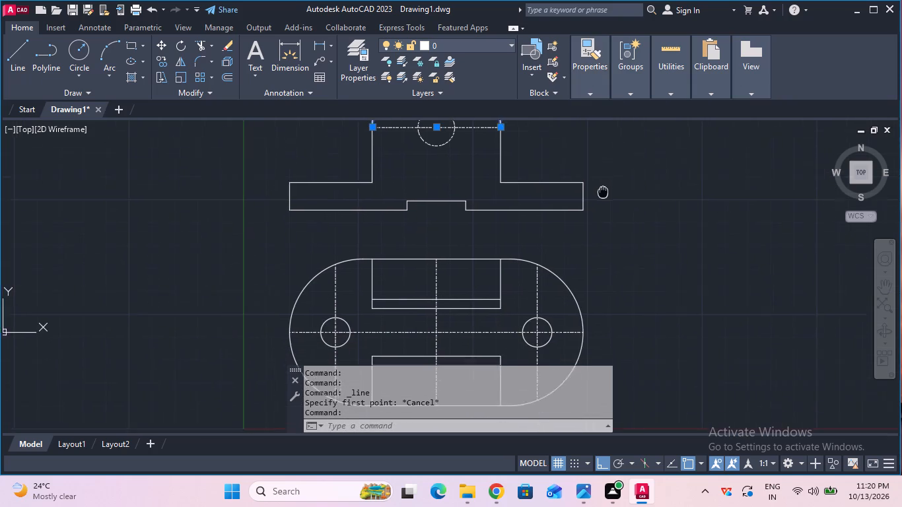
middle_click_drag(601, 184, 598, 176)
middle_click(598, 176)
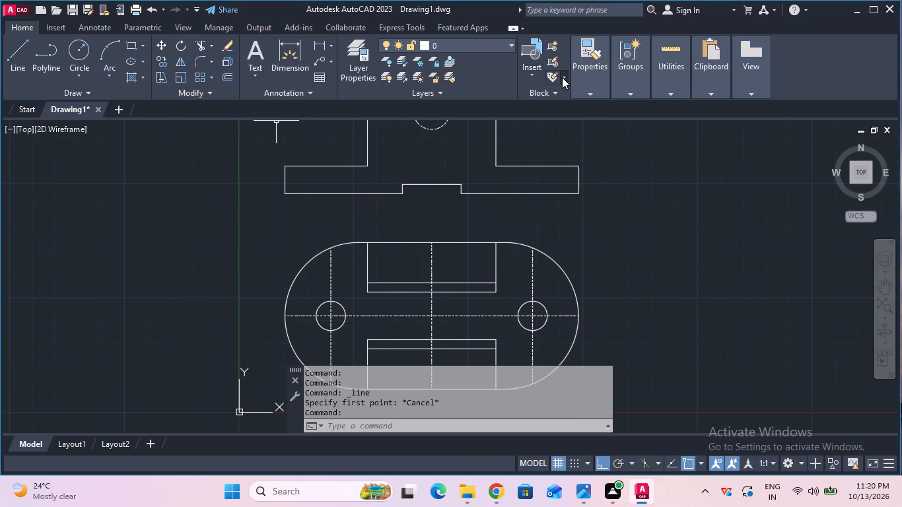
left_click(639, 139)
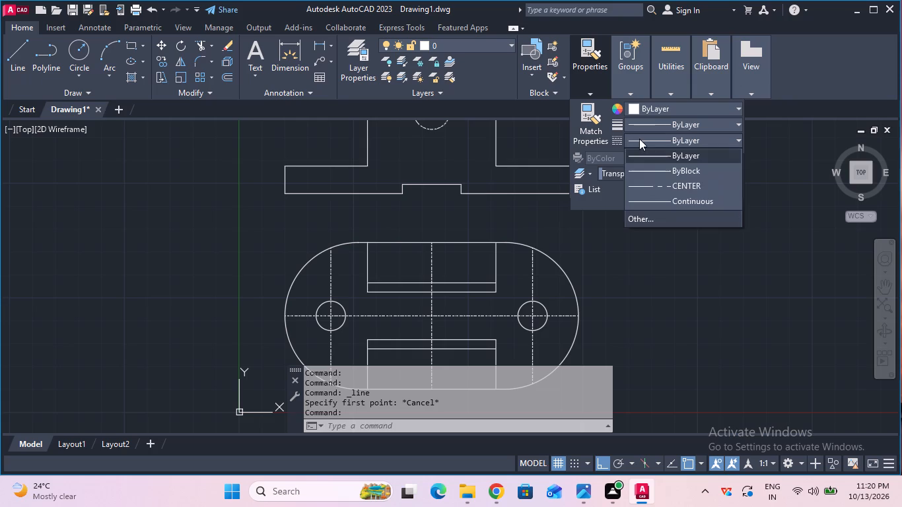
left_click(664, 180)
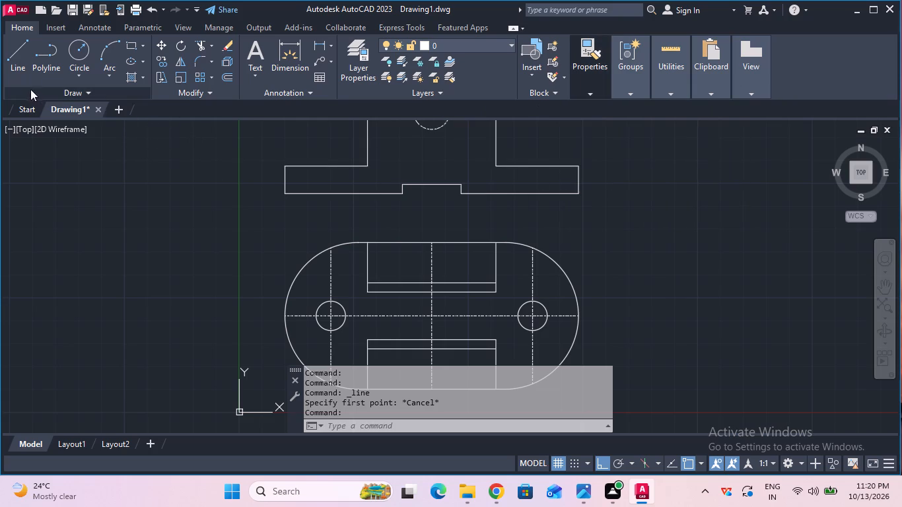
left_click(23, 67)
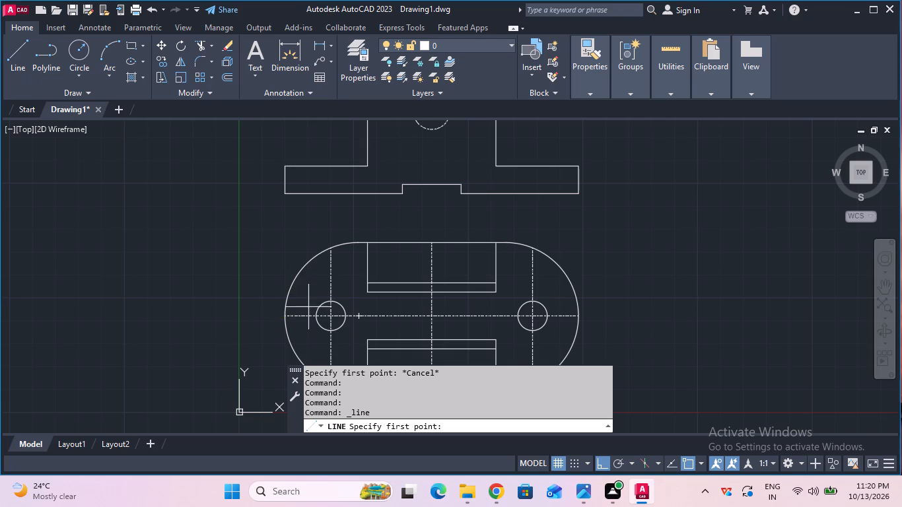
left_click(310, 316)
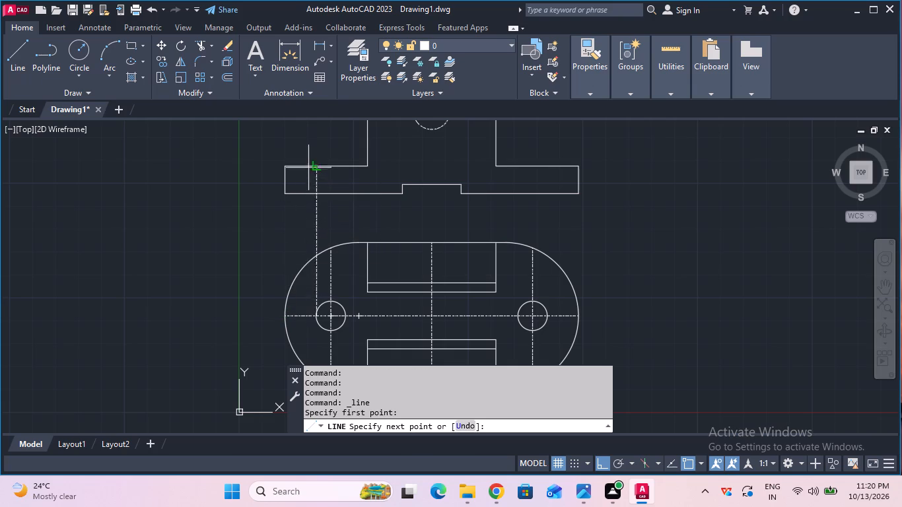
left_click(309, 162)
key("Escape")
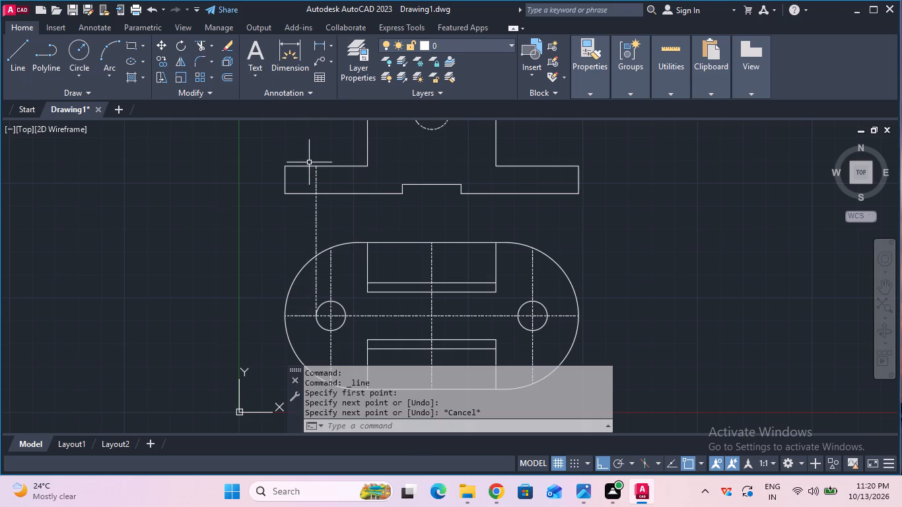
left_click(24, 75)
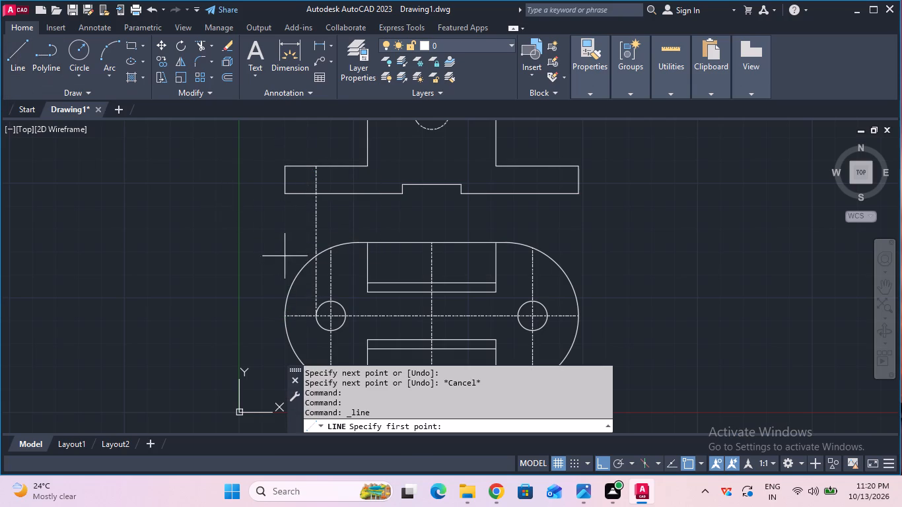
left_click(345, 317)
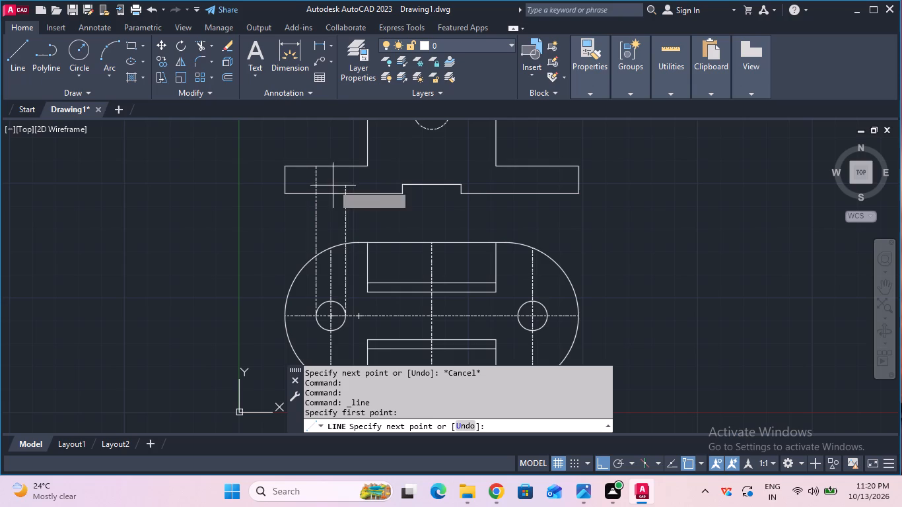
left_click(341, 170)
key("Escape")
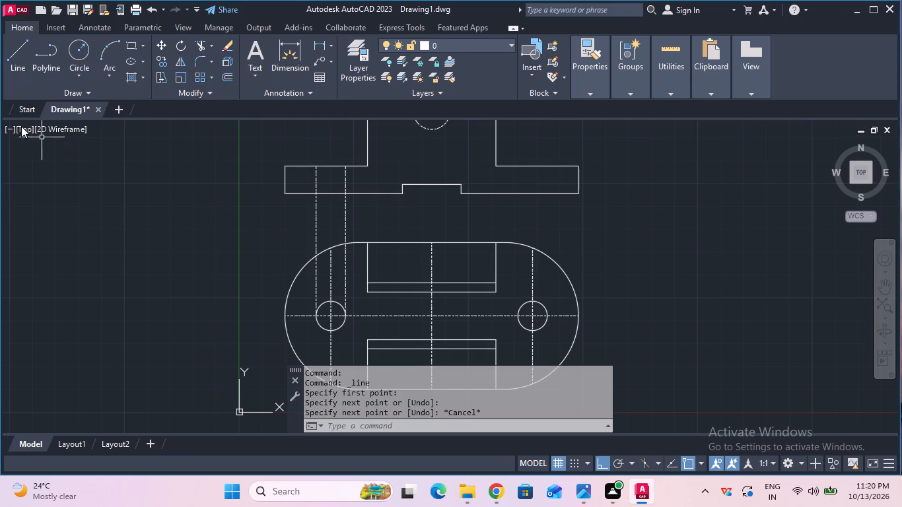
Draw vertical projection lines from both sides of the plan view's right hole up to the top edge of the front view's base.
left_click(11, 73)
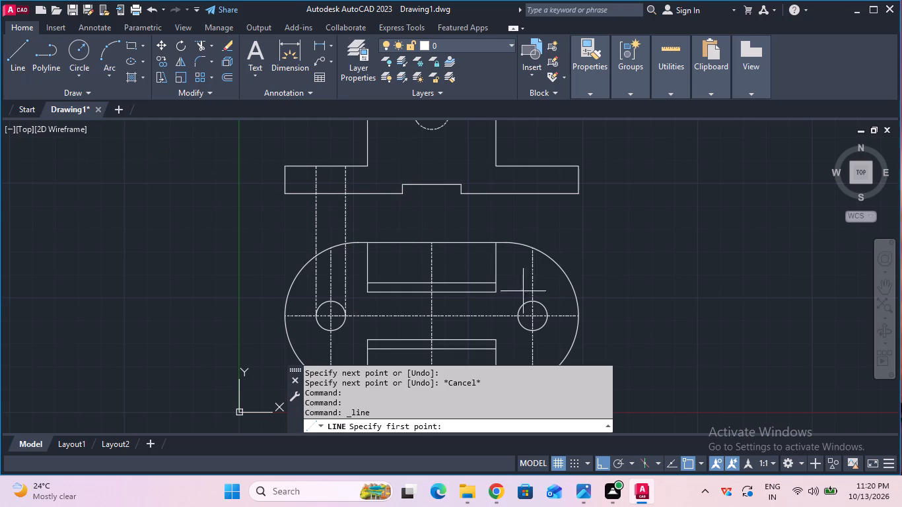
left_click(520, 315)
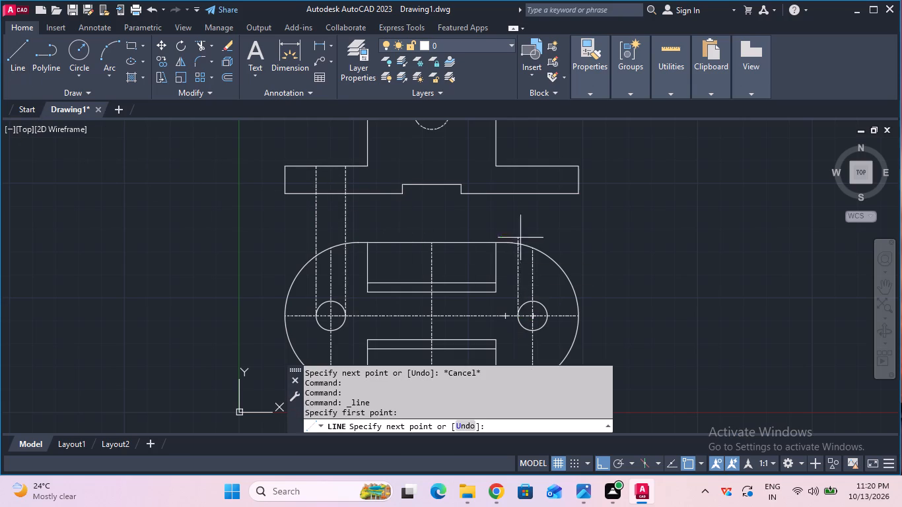
left_click(520, 170)
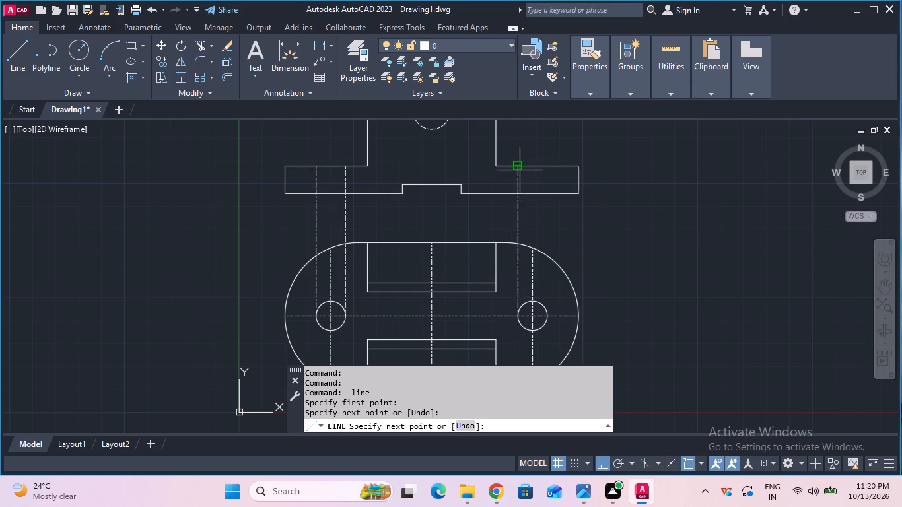
key("Escape")
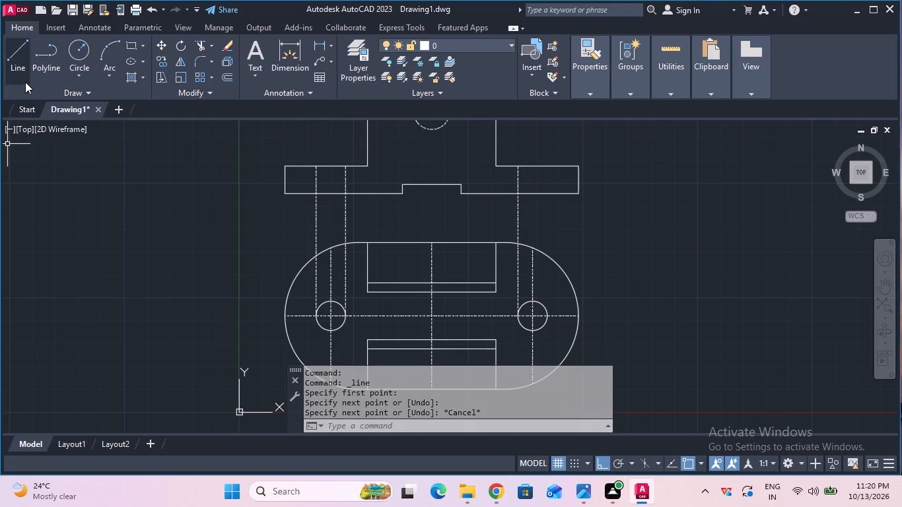
left_click(25, 82)
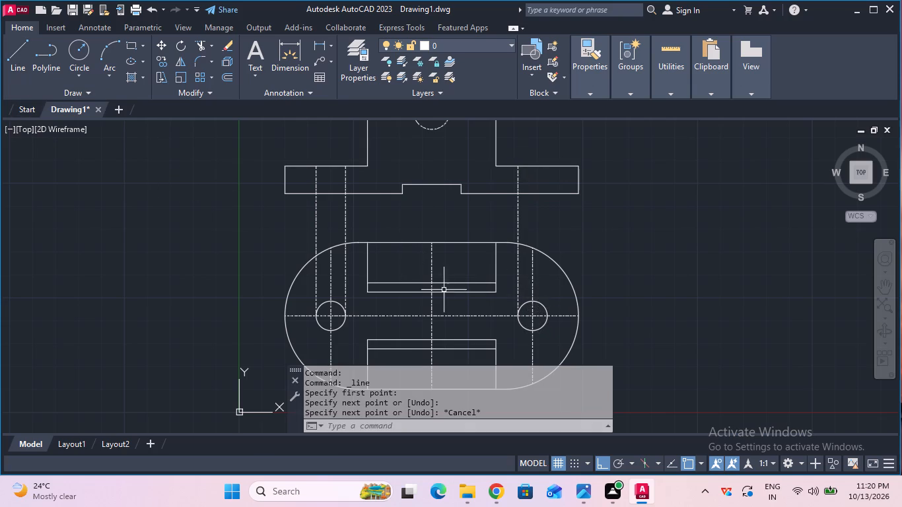
left_click(28, 65)
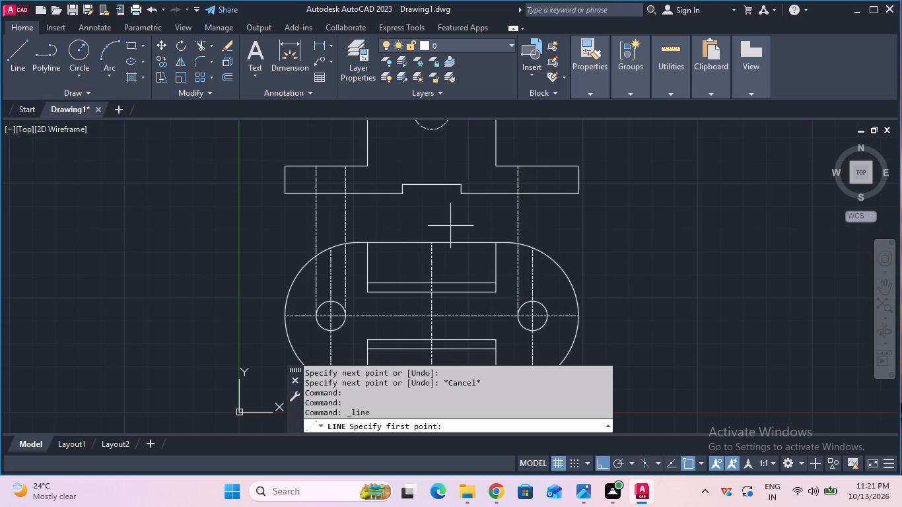
left_click(541, 319)
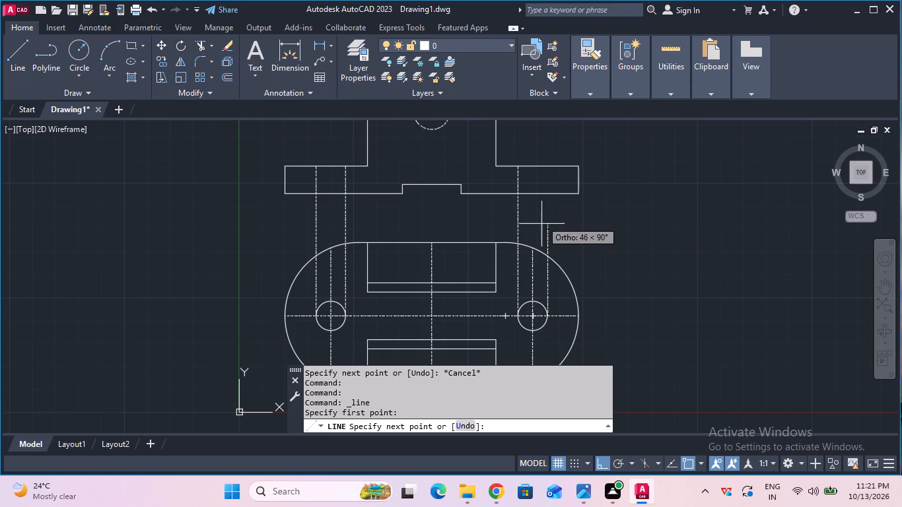
left_click(545, 168)
key("Escape")
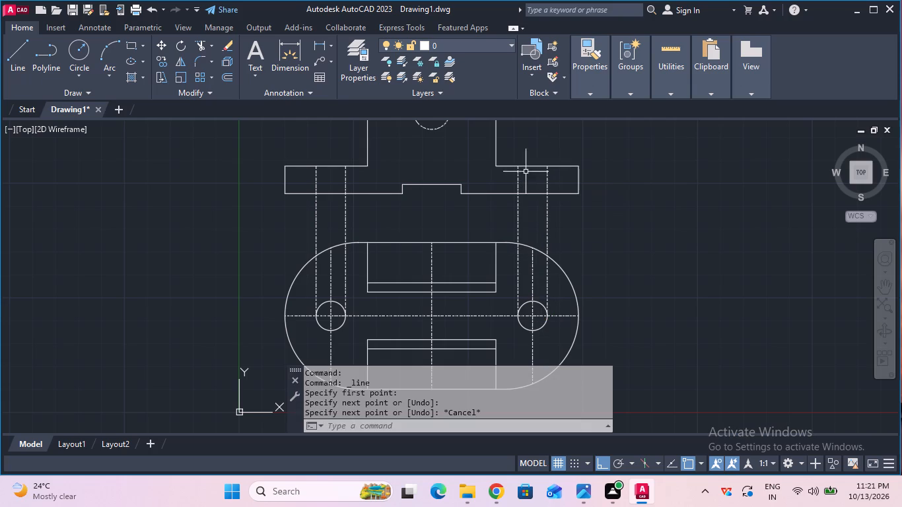
Trim the four hole projection lines between the two views and inside the plan view, keeping only the segments in the front view's base.
left_click(201, 52)
left_click_drag(240, 206, 517, 216)
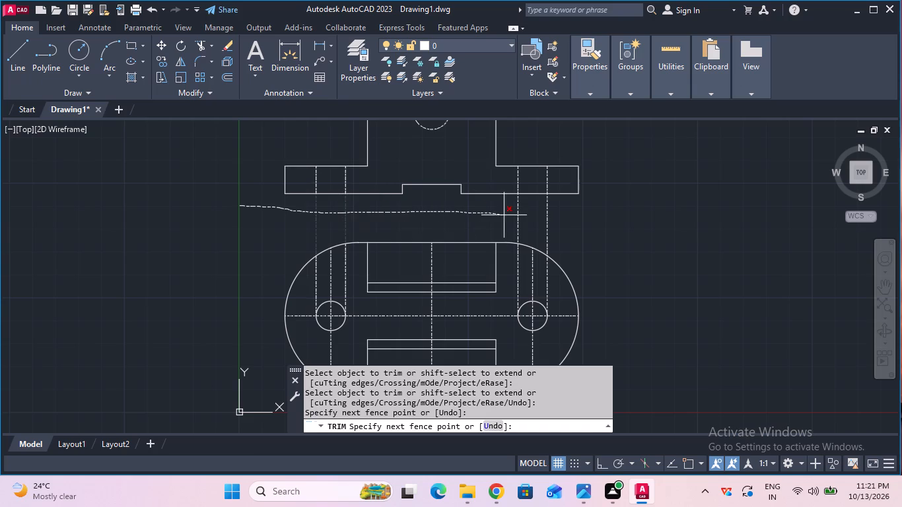
left_click_drag(517, 216, 559, 218)
left_click(548, 285)
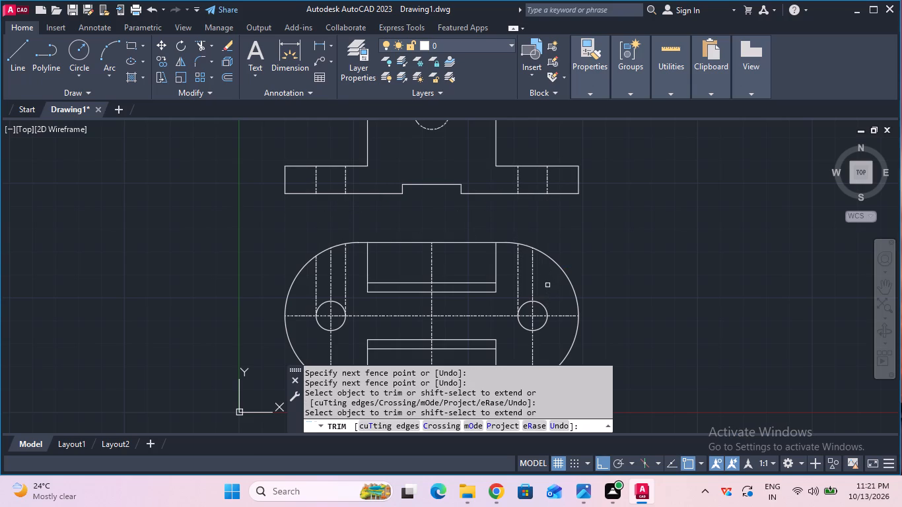
left_click(517, 287)
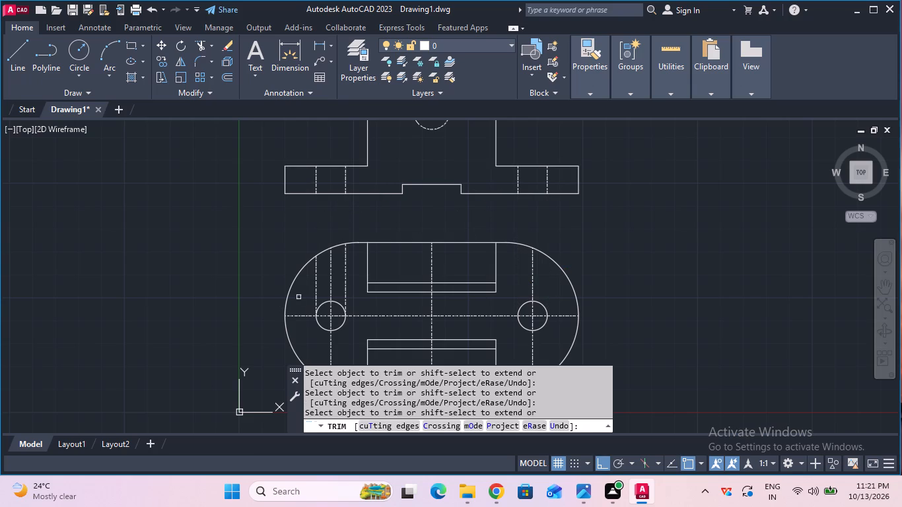
left_click(315, 284)
left_click(344, 275)
key("Escape")
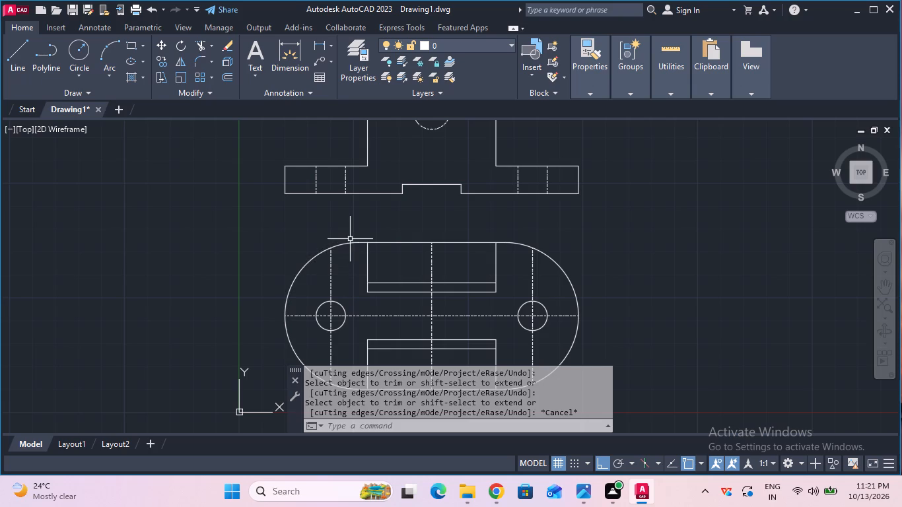
Draw vertical projection lines from both sides of the front view's circle down to the lower edge of the plan view's upper recess.
middle_click_drag(350, 239, 147, 250)
scroll(147, 250, "up", 1)
scroll(147, 250, "down", 2)
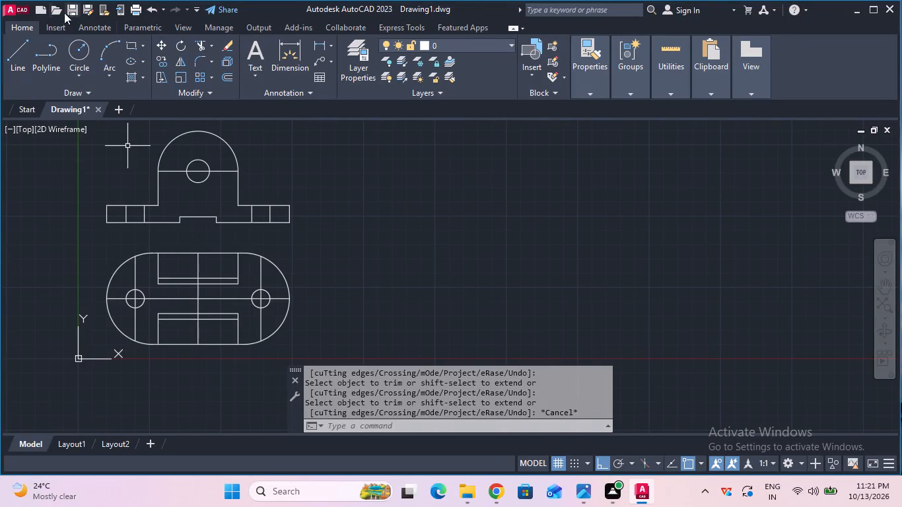
left_click(19, 58)
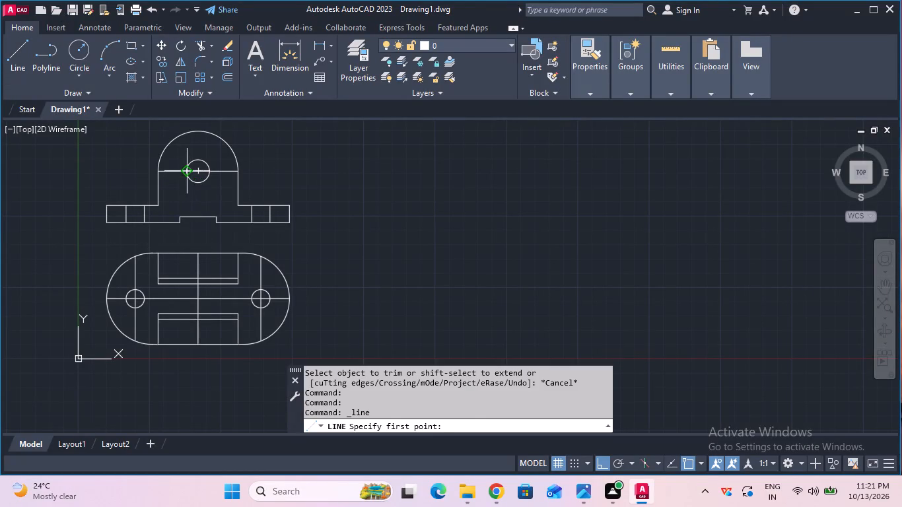
left_click(187, 175)
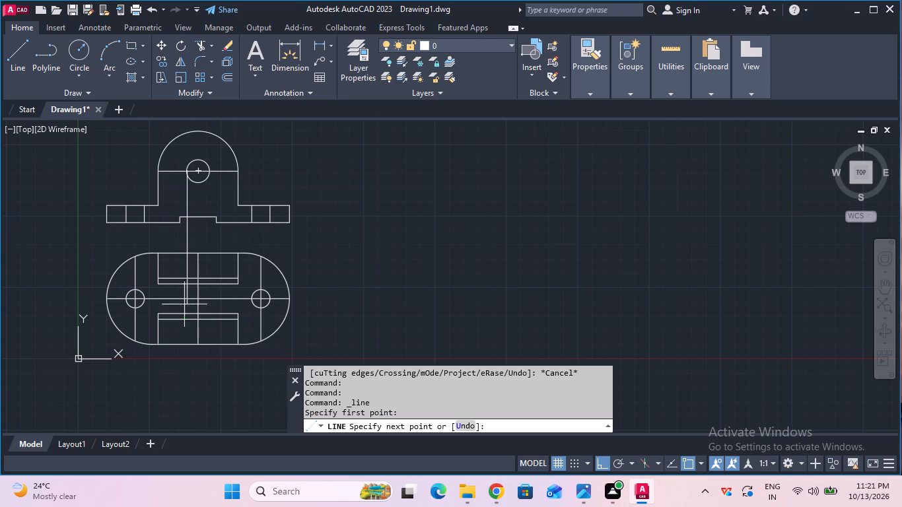
left_click(186, 285)
key("Escape")
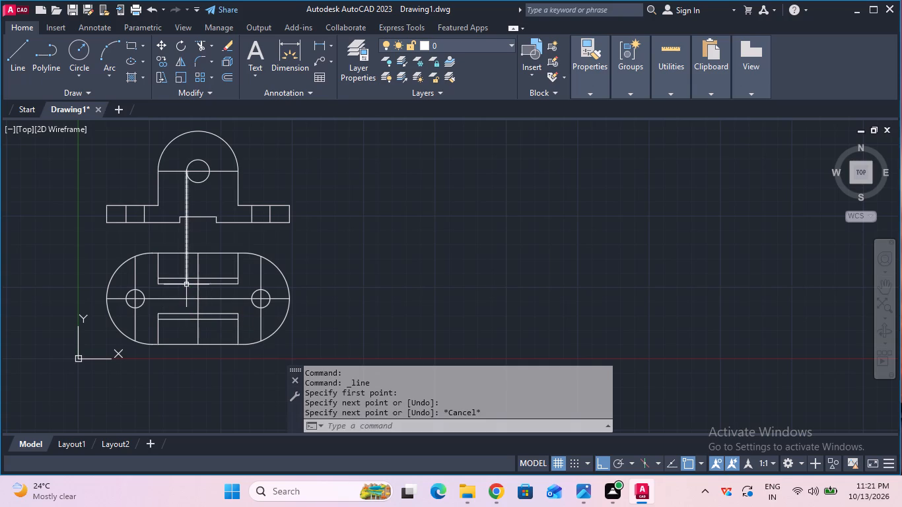
left_click(29, 60)
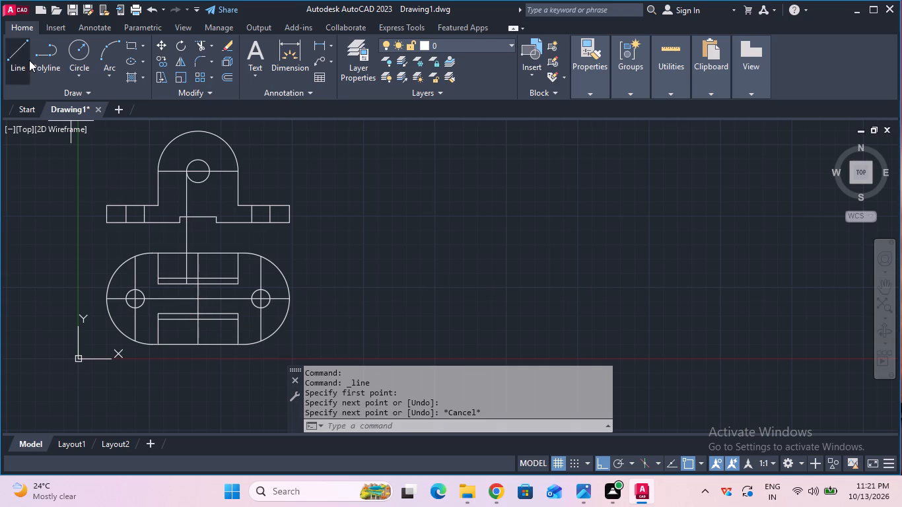
left_click(212, 172)
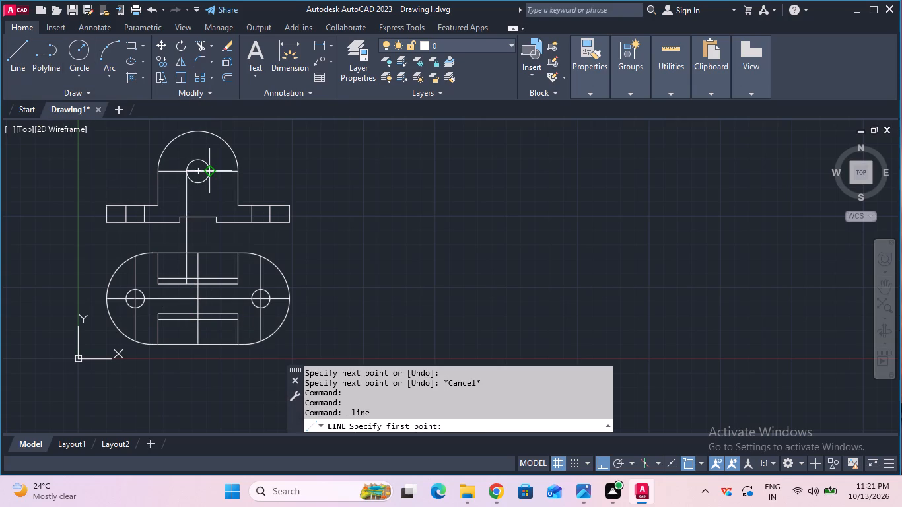
left_click(215, 281)
key("Escape")
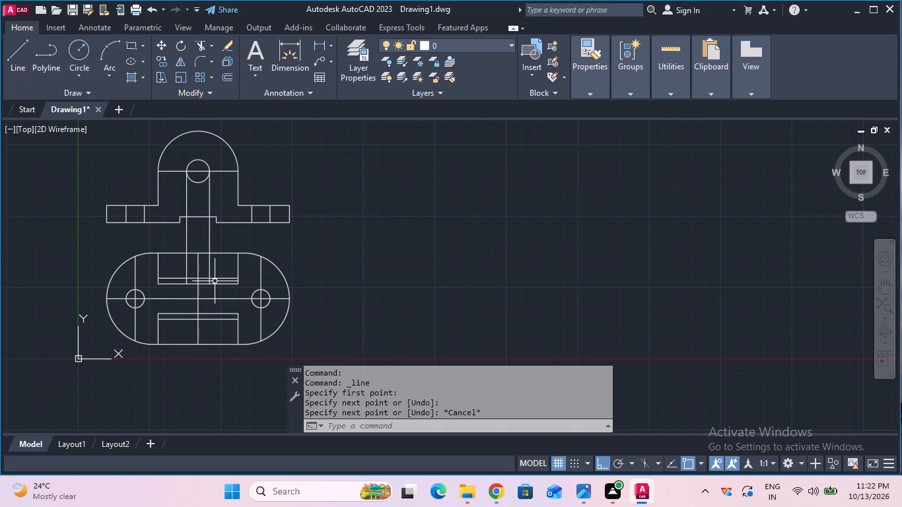
Trim the circle's two projection lines between the front view's bottom notch and the plan view's outline.
scroll(215, 281, "up", 1)
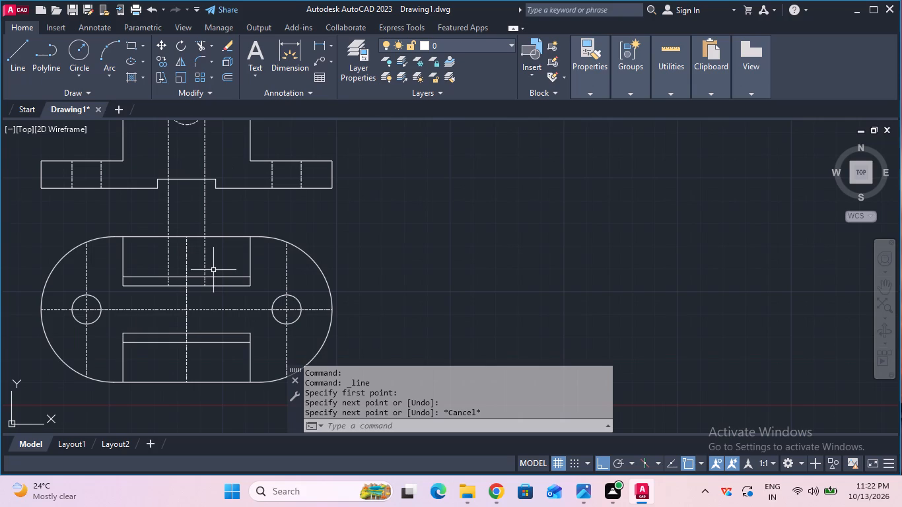
left_click(193, 46)
left_click_drag(144, 214, 217, 211)
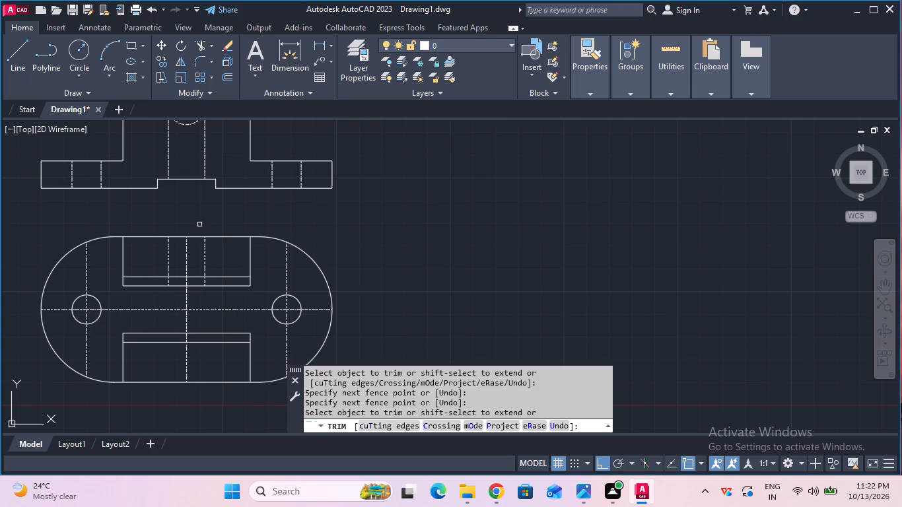
key("Escape")
Draw vertical projection lines from both lower corners of the front view's bottom notch down to the lower edge of the plan view's upper recess.
left_click(10, 73)
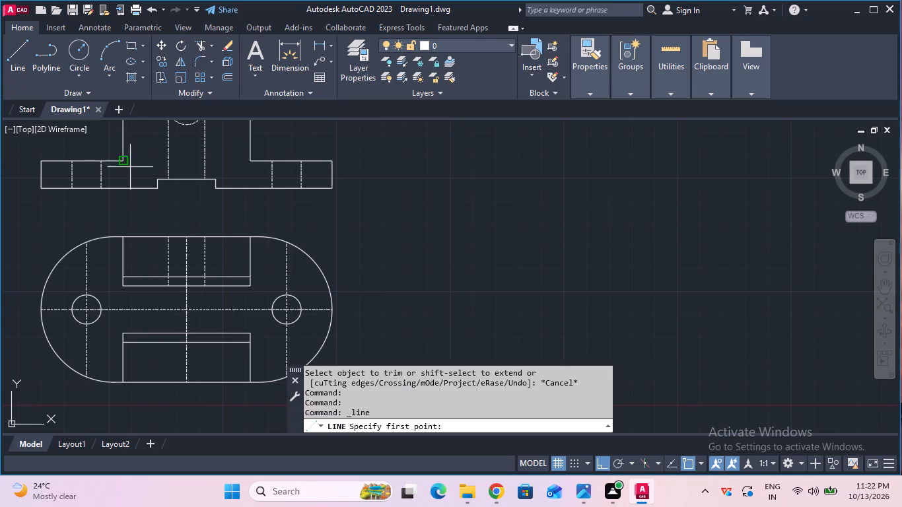
left_click(153, 186)
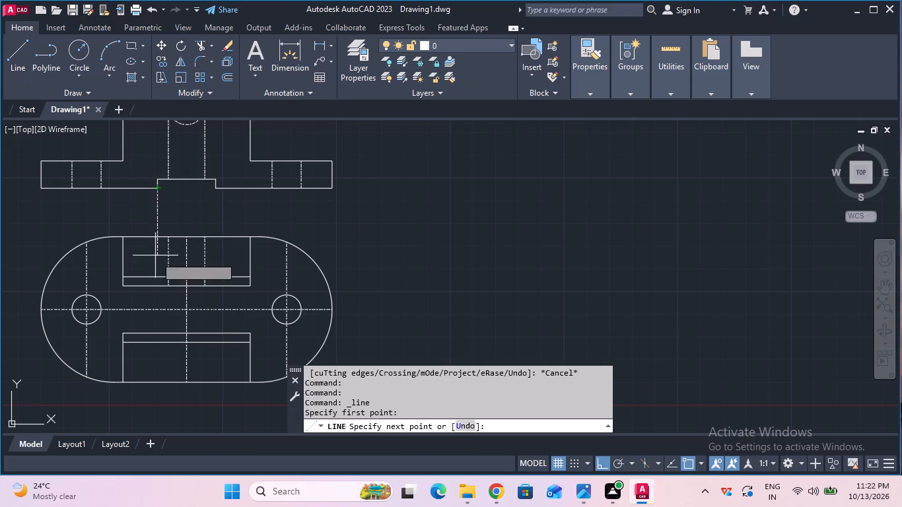
left_click(156, 283)
key("Escape")
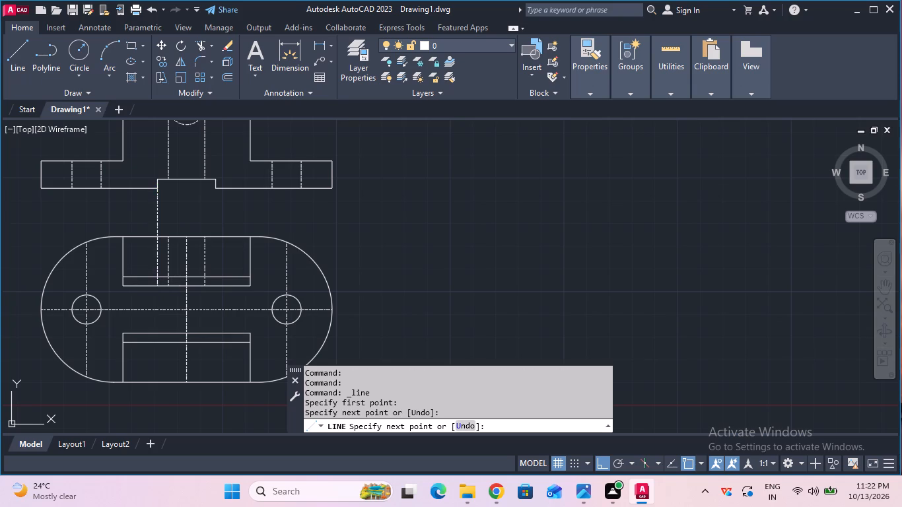
left_click(16, 63)
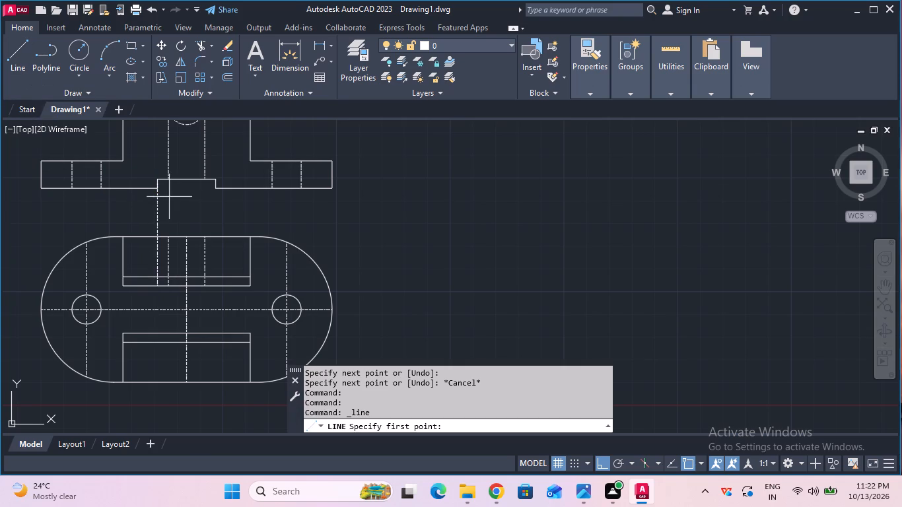
left_click(214, 191)
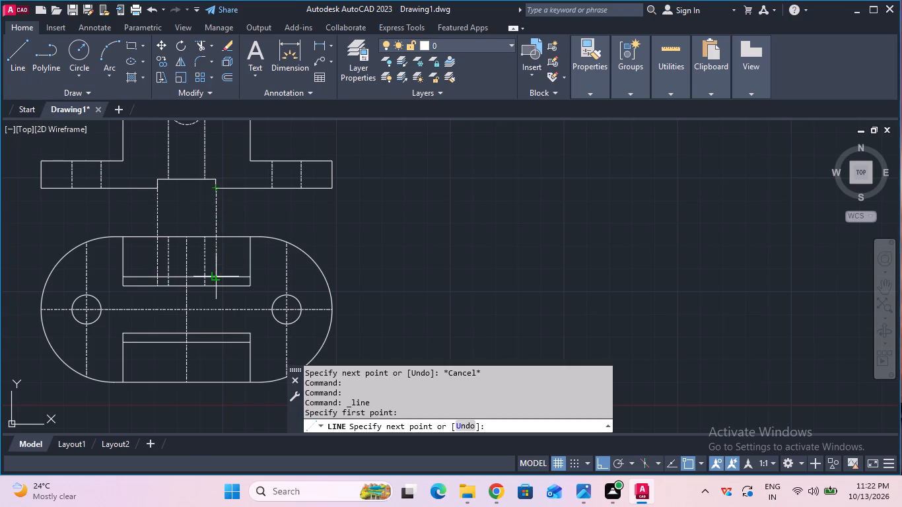
left_click(218, 283)
key("Escape")
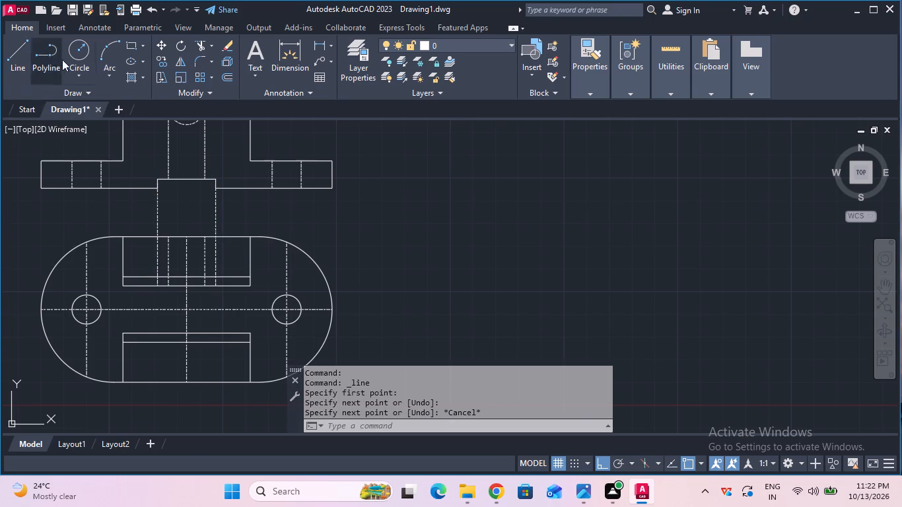
Trim the notch's two projection lines in the gap between the front view and the plan view.
left_click(199, 42)
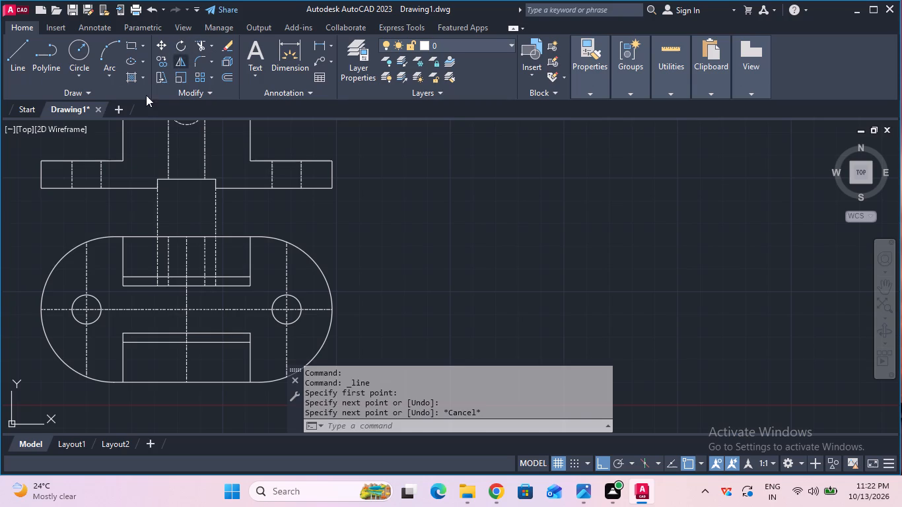
left_click_drag(106, 204, 225, 206)
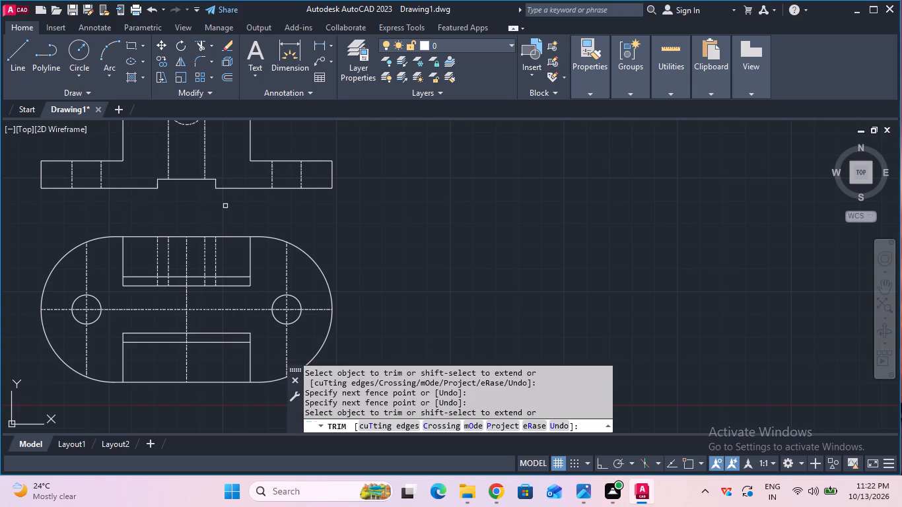
key("Escape")
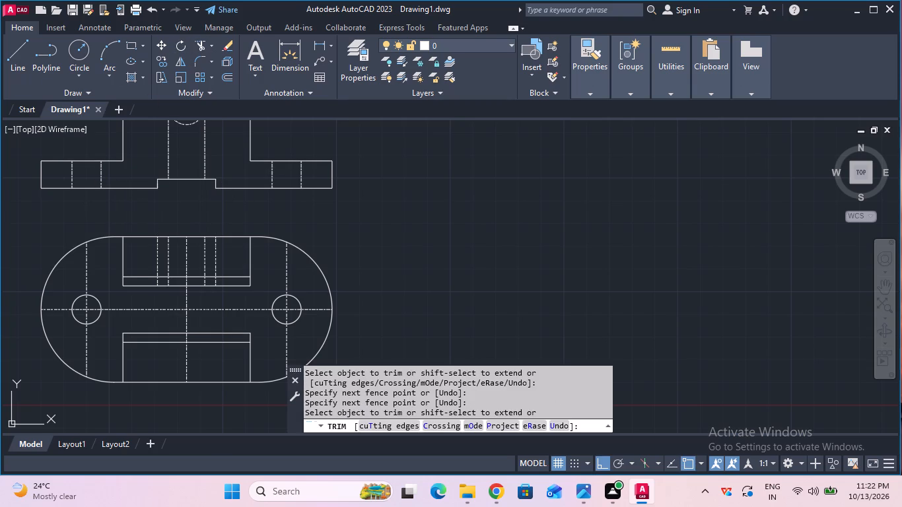
Change the linetype of the front view's top arch from CENTER to ByLayer.
scroll(225, 206, "down", 1)
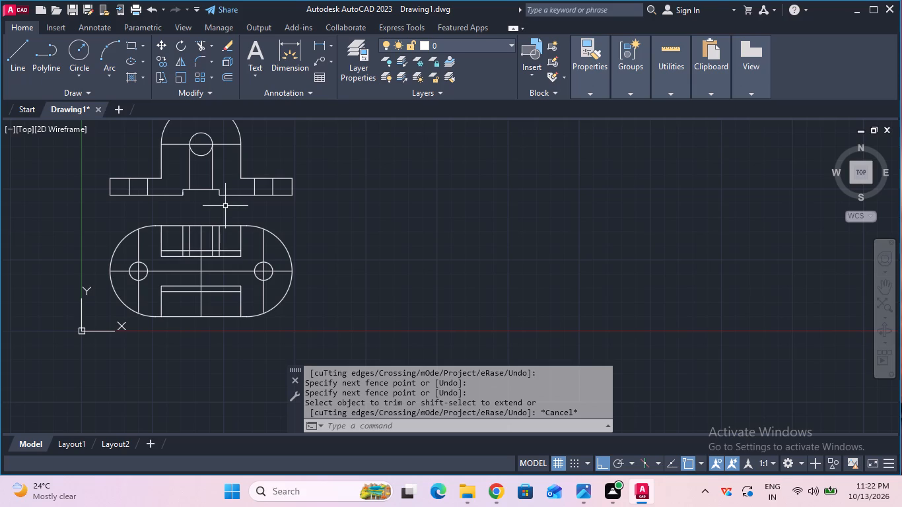
scroll(225, 206, "up", 1)
middle_click_drag(225, 206, 228, 267)
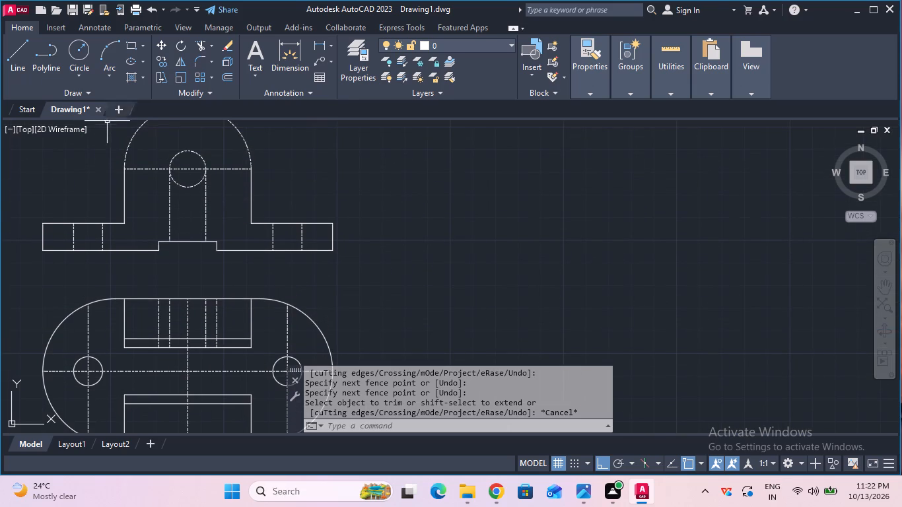
middle_click_drag(150, 158, 153, 229)
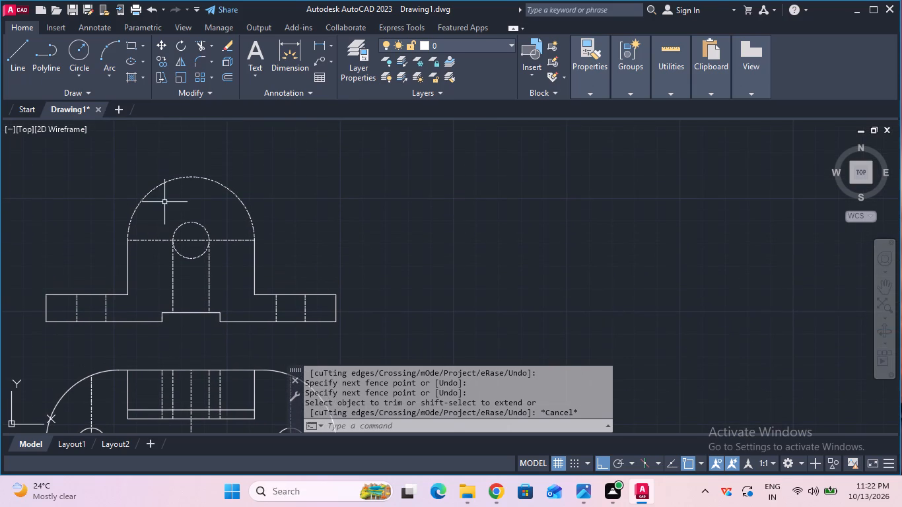
left_click(169, 181)
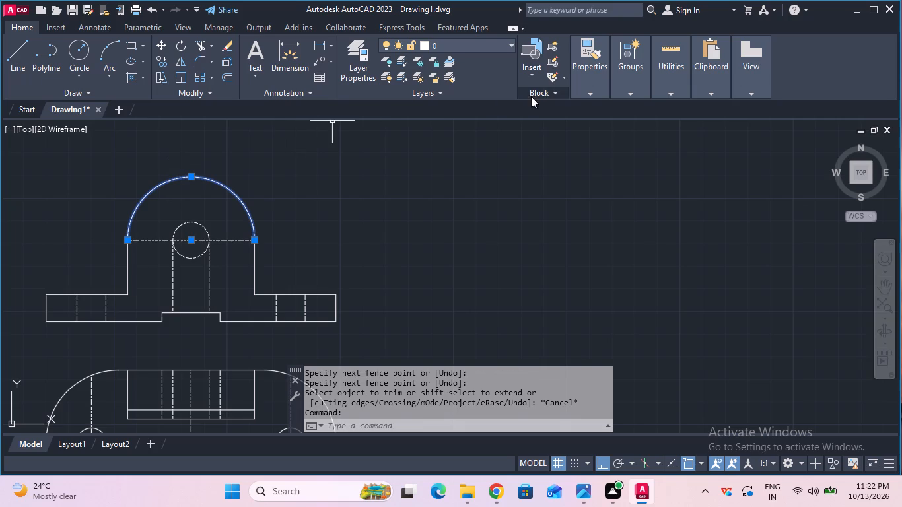
left_click(642, 137)
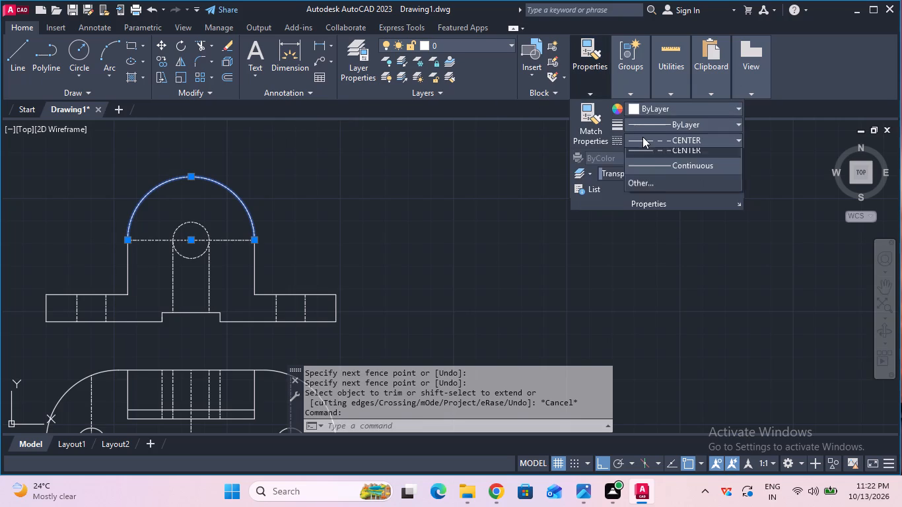
left_click(647, 152)
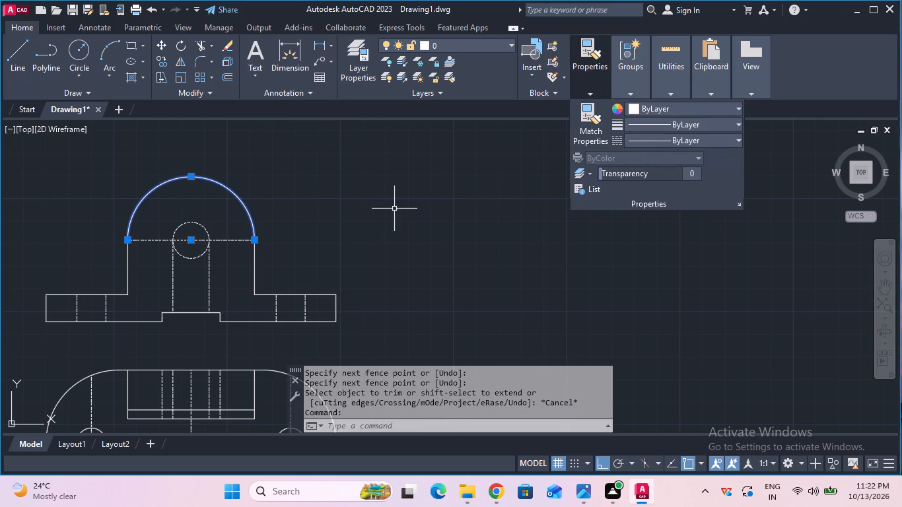
key("Escape")
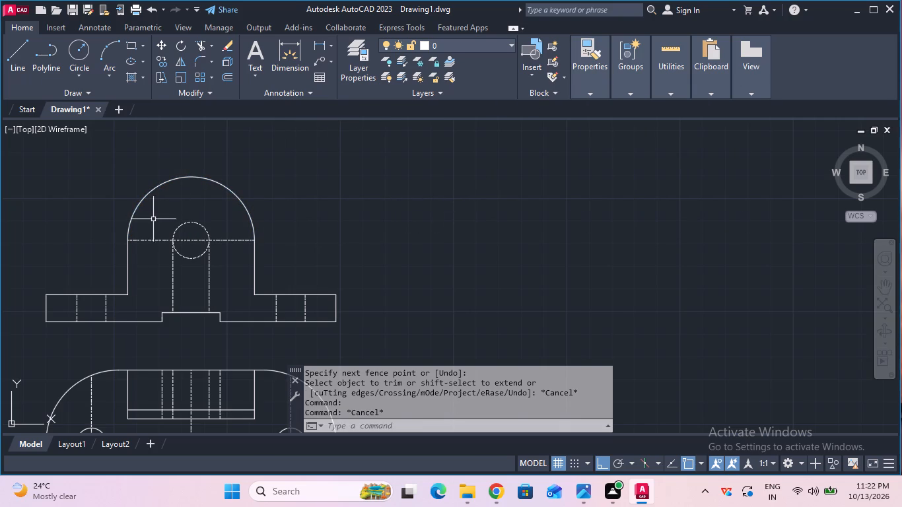
Change the linetype of the front view's circle from CENTER to ByLayer.
left_click(193, 222)
left_click(633, 135)
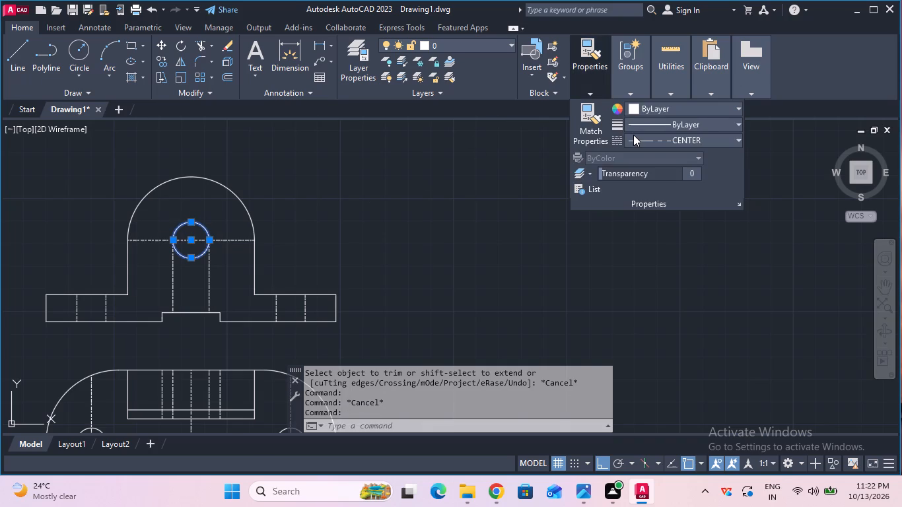
left_click(643, 161)
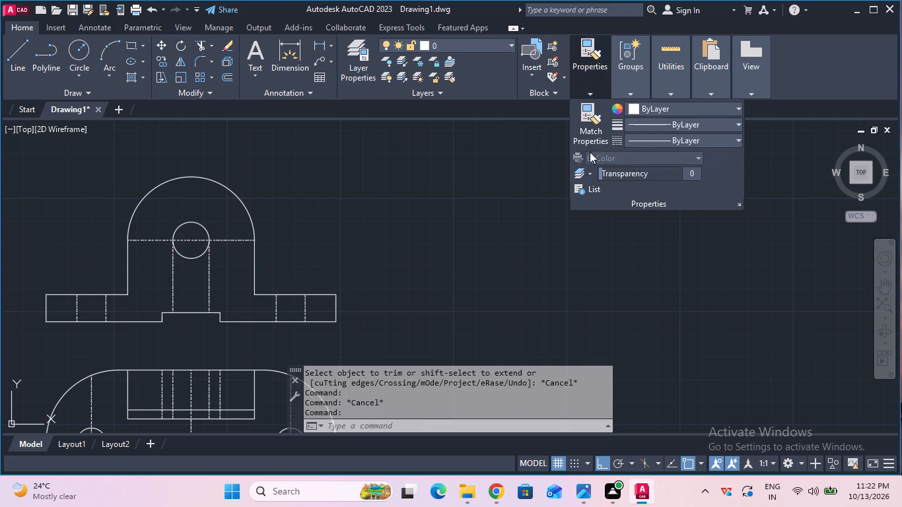
key("Escape")
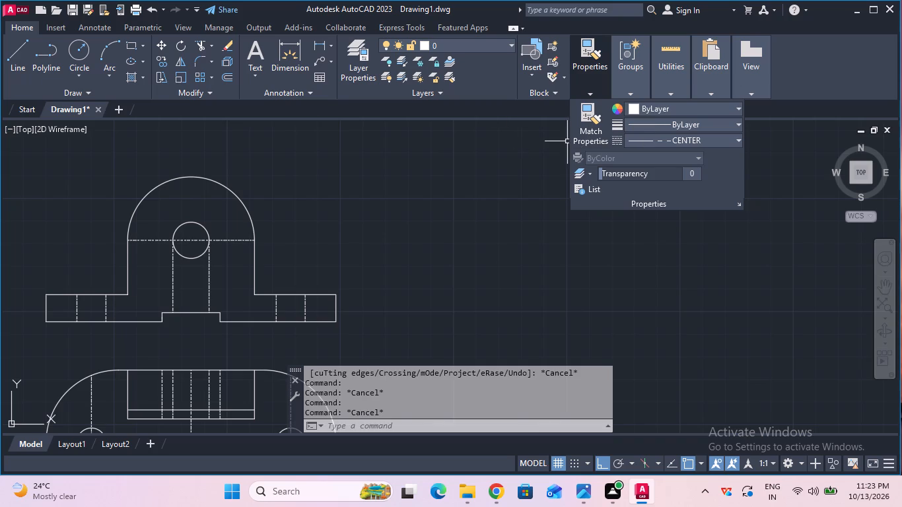
key("Escape")
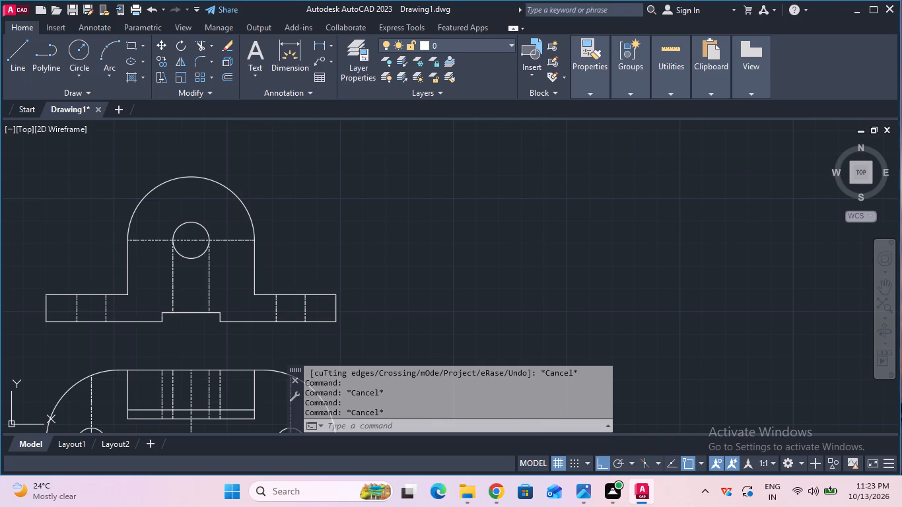
Draw a horizontal CENTER-linetype line between the two corners where the front view's arched body meets the top of the base.
left_click(576, 90)
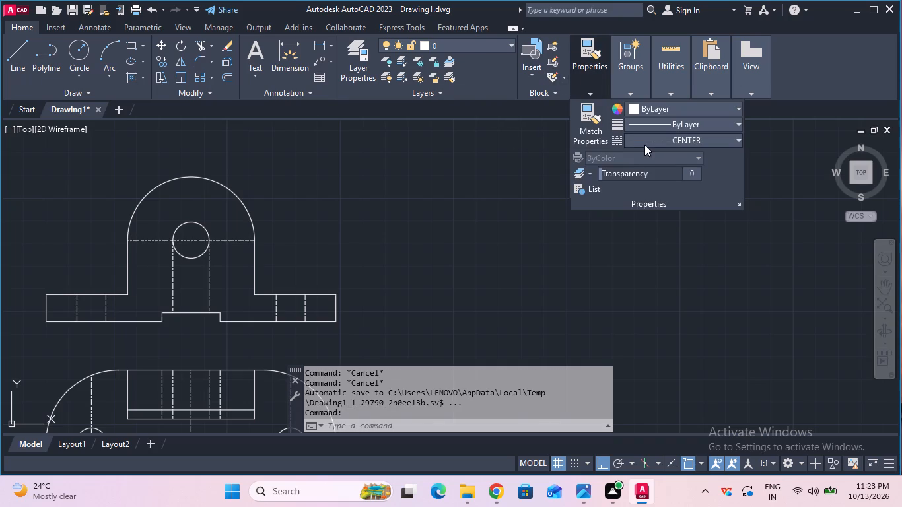
left_click(648, 137)
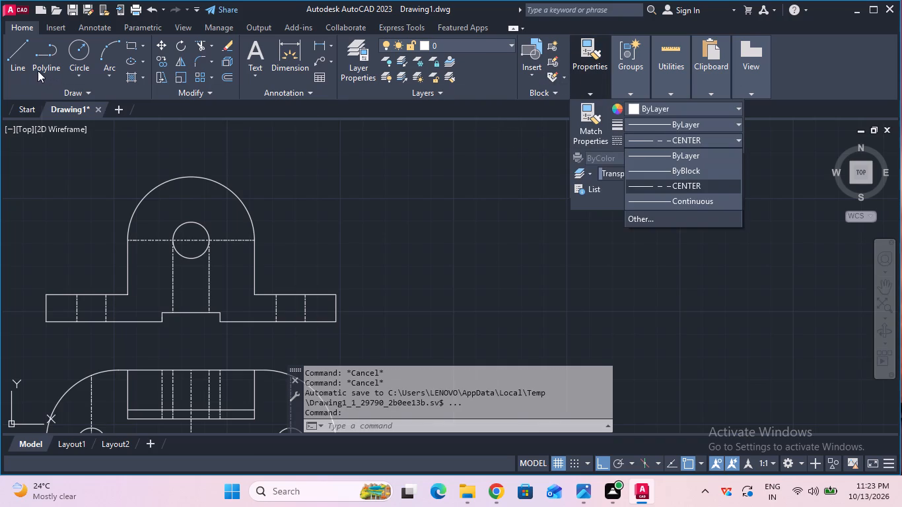
left_click(20, 67)
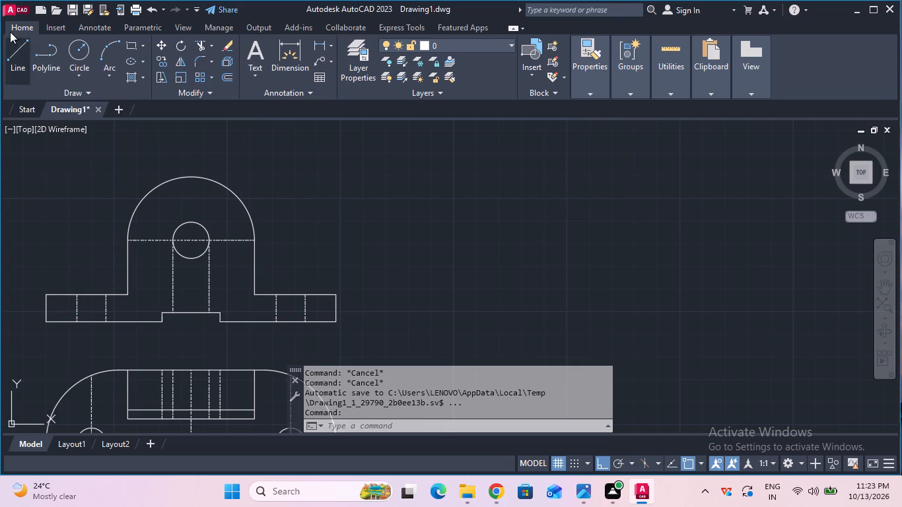
left_click(11, 52)
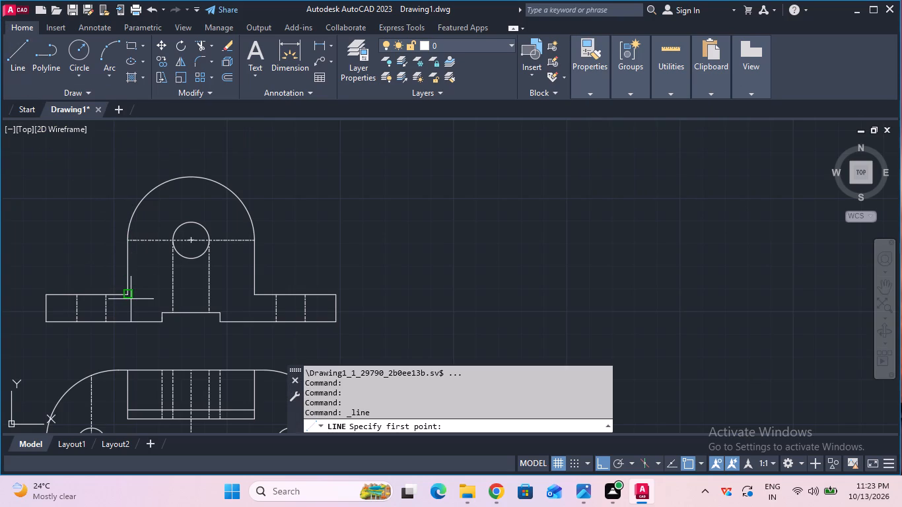
left_click(127, 296)
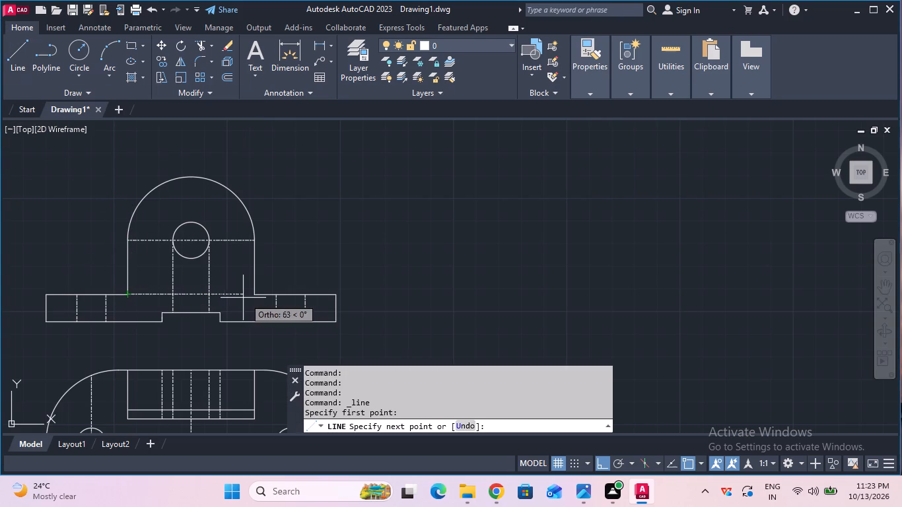
left_click(252, 294)
key("Escape")
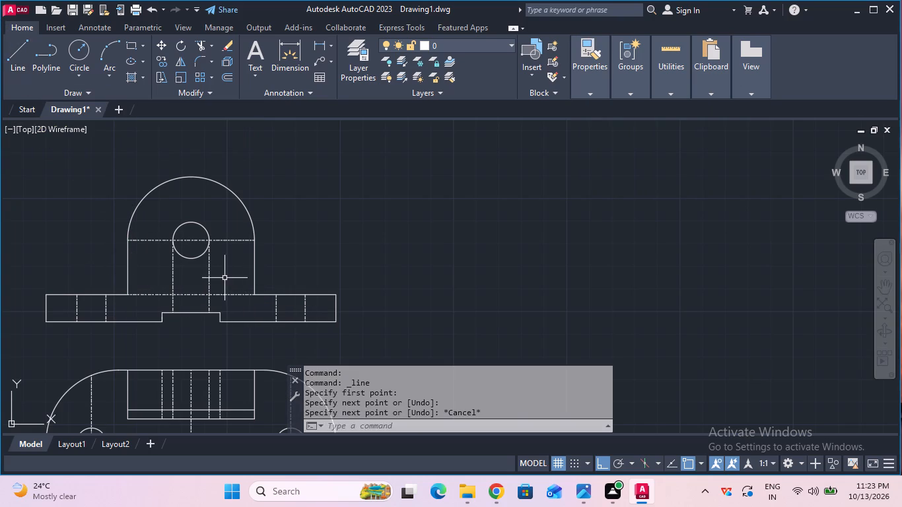
Offset the horizontal line at the bottom of the front view's arched body upward by 5 mm.
left_click(225, 75)
left_click(191, 290)
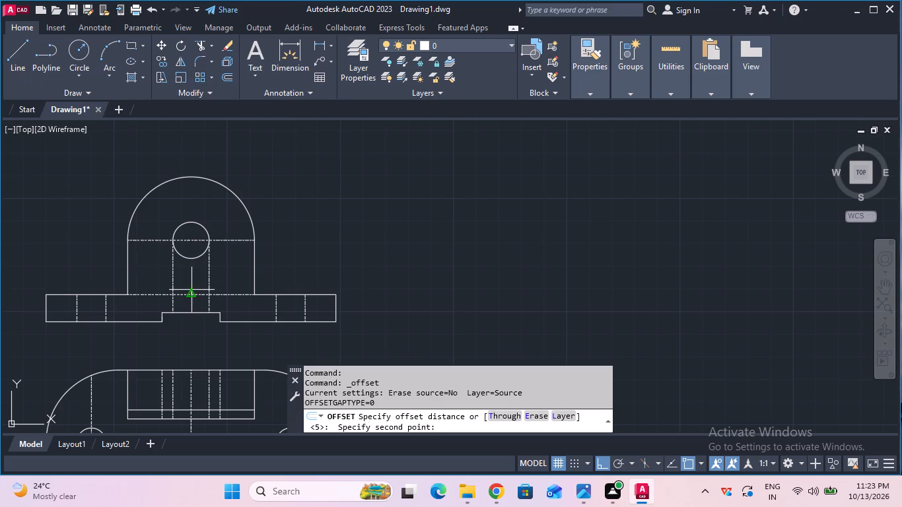
key("5")
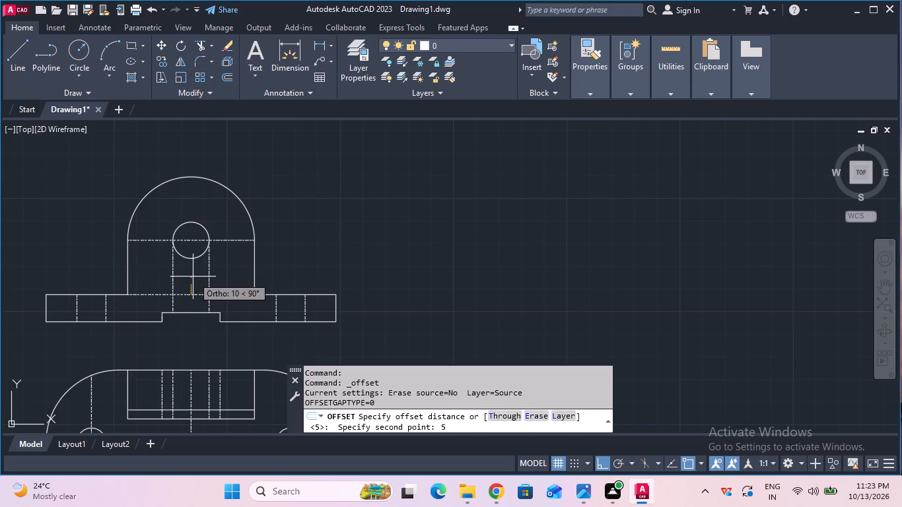
key("Return")
left_click(193, 294)
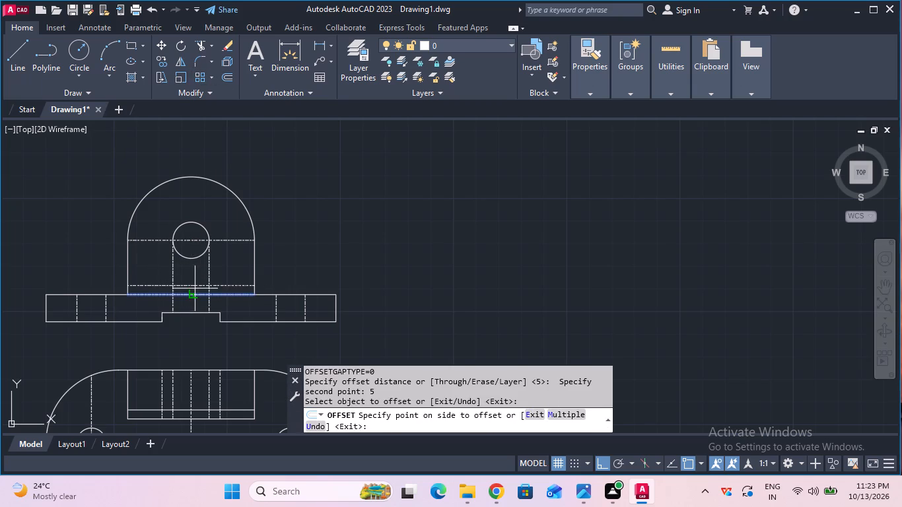
left_click(195, 288)
key("Escape")
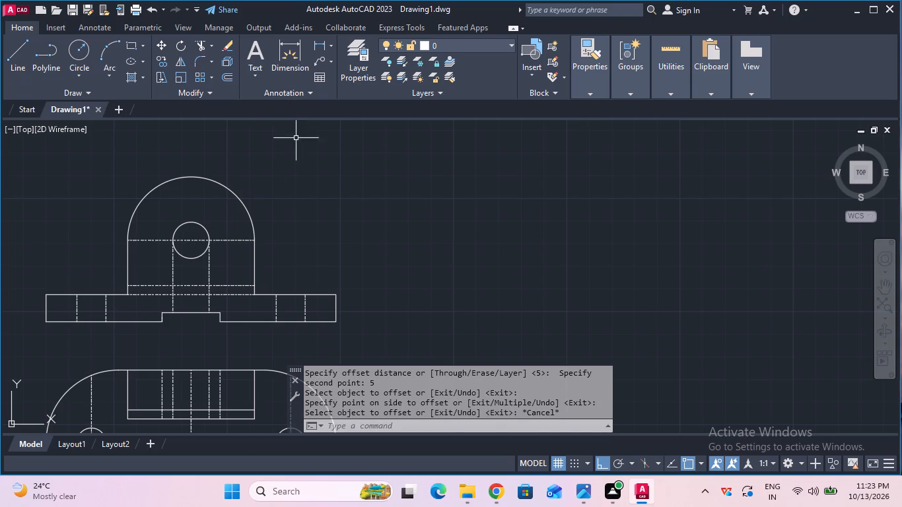
Extend the two projection lines left of the plan view's vertical centreline from the upper recess down to the bottom outline.
scroll(295, 159, "down", 1)
middle_click_drag(353, 255, 353, 222)
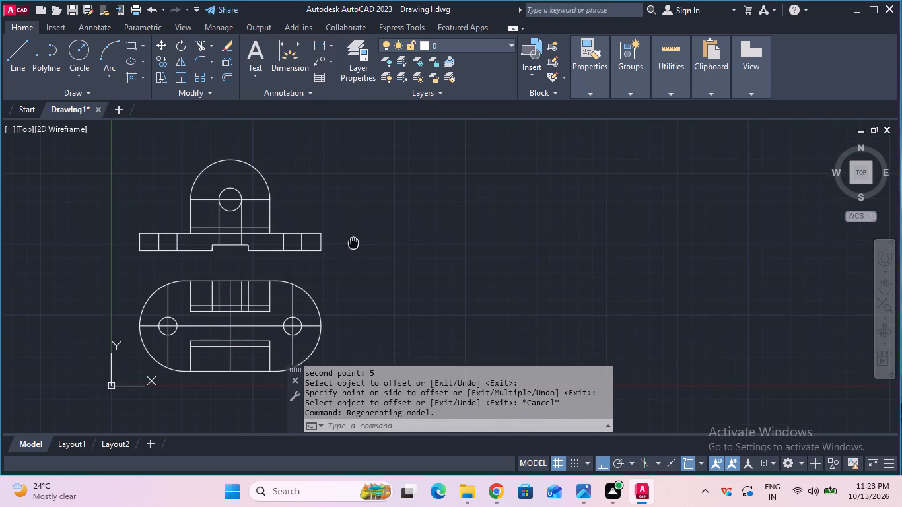
middle_click_drag(353, 222, 345, 195)
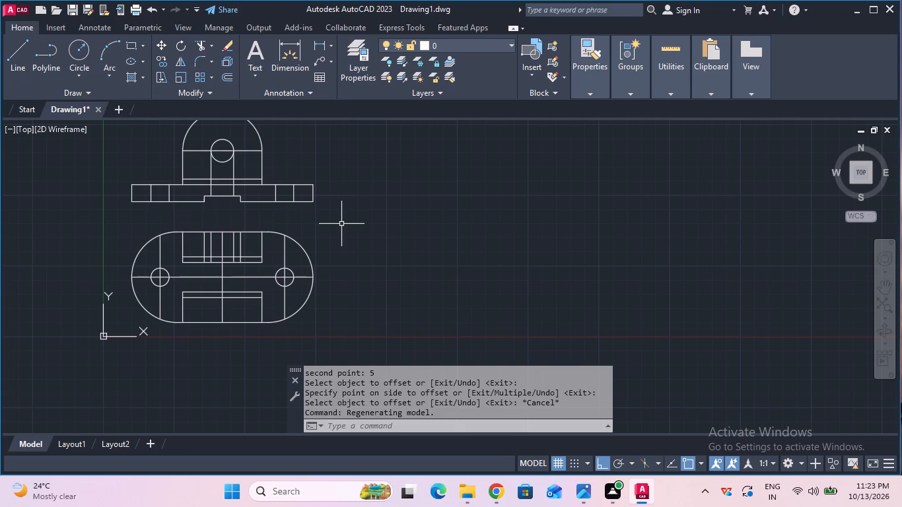
scroll(341, 224, "up", 1)
key("Escape")
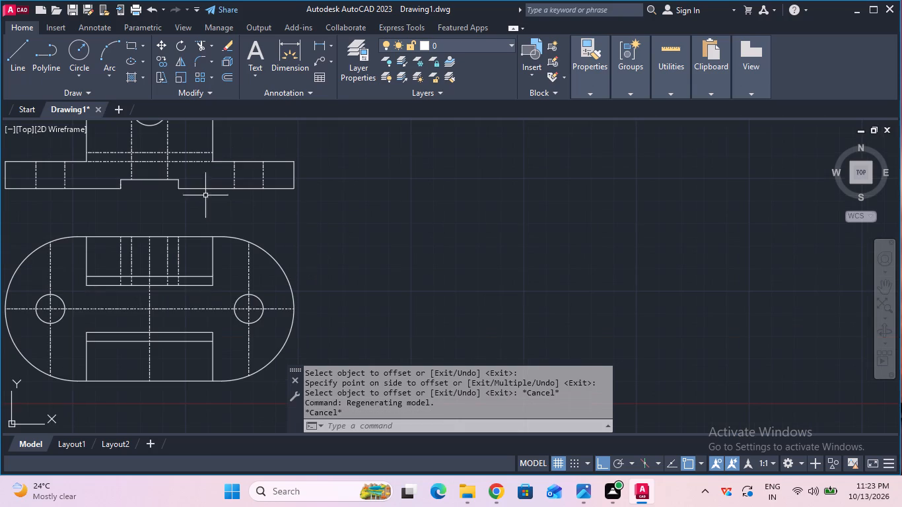
left_click(213, 43)
left_click(221, 92)
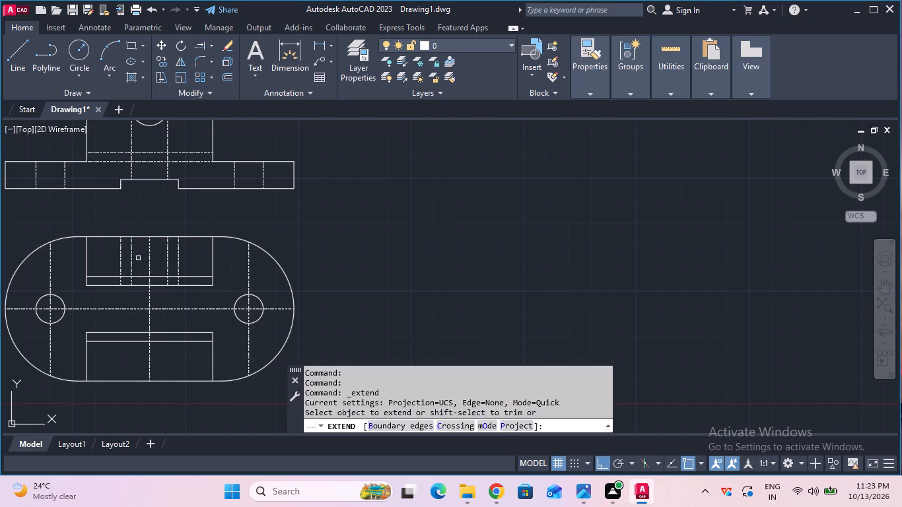
left_click(122, 283)
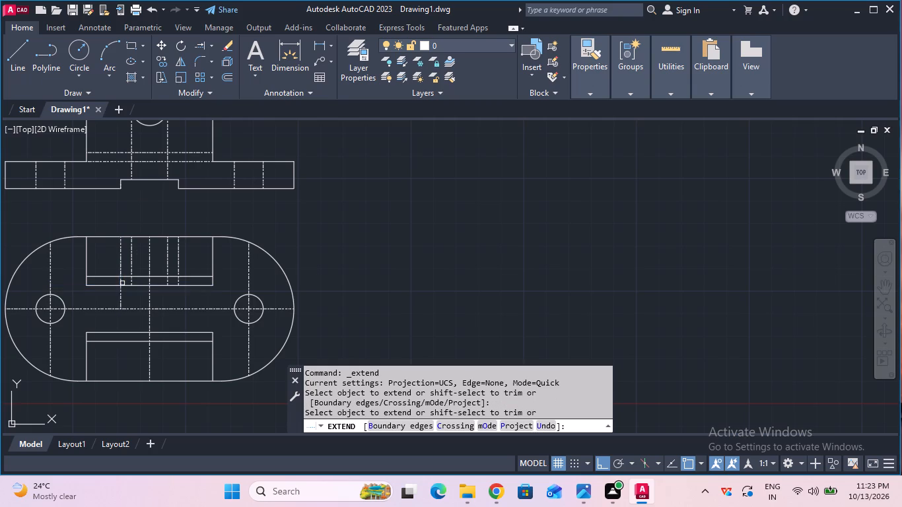
left_click(121, 296)
left_click(120, 313)
left_click(120, 333)
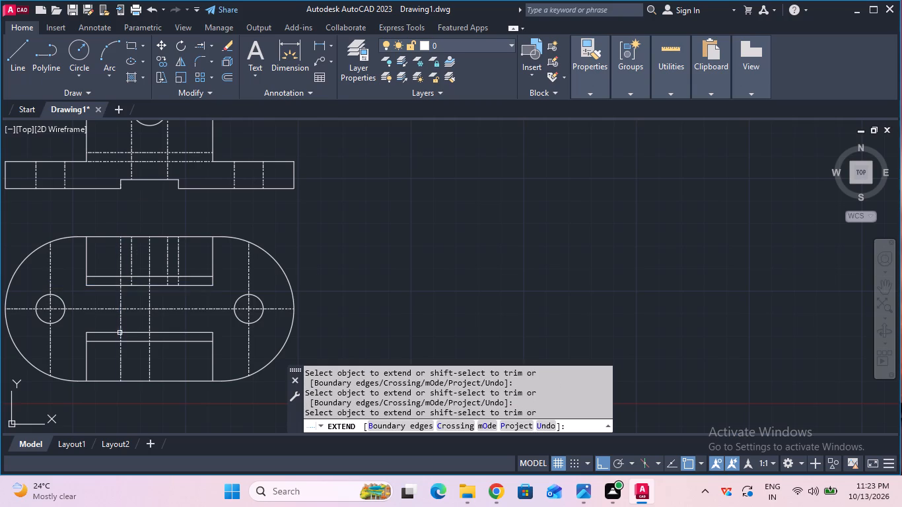
left_click(131, 281)
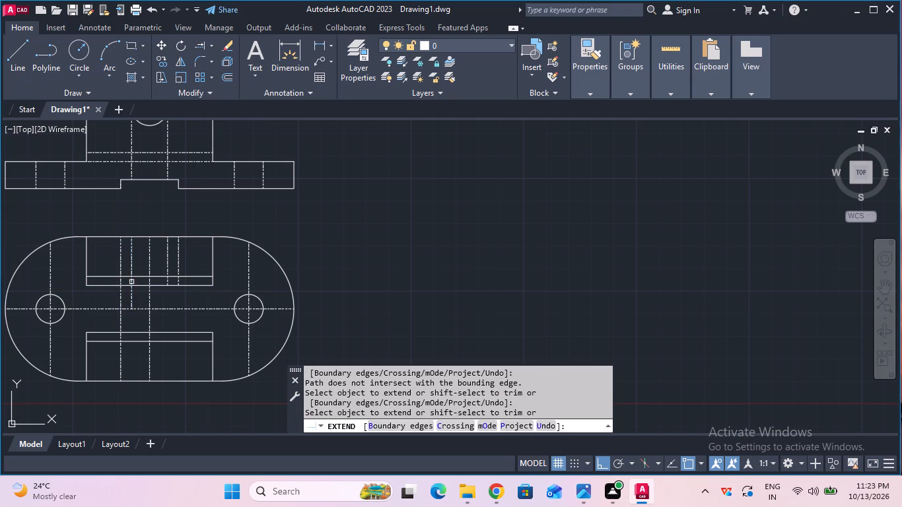
left_click(131, 294)
left_click(131, 318)
left_click(129, 335)
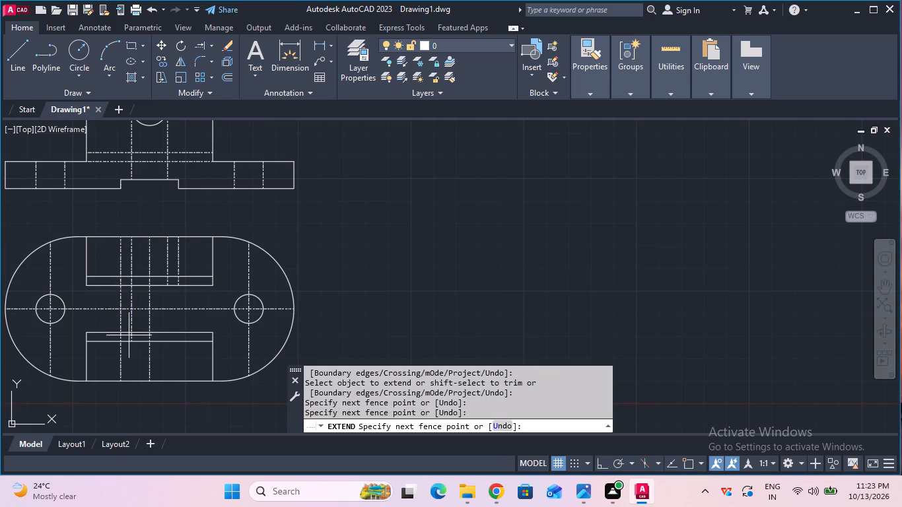
left_click(133, 335)
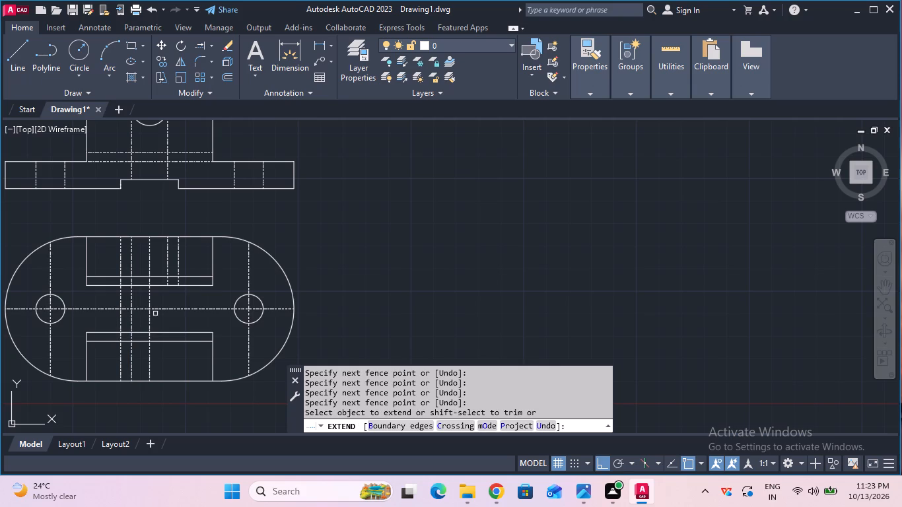
Extend the two projection lines right of the plan view's vertical centreline from the upper recess down to the bottom outline.
left_click(168, 281)
left_click(166, 310)
left_click(166, 319)
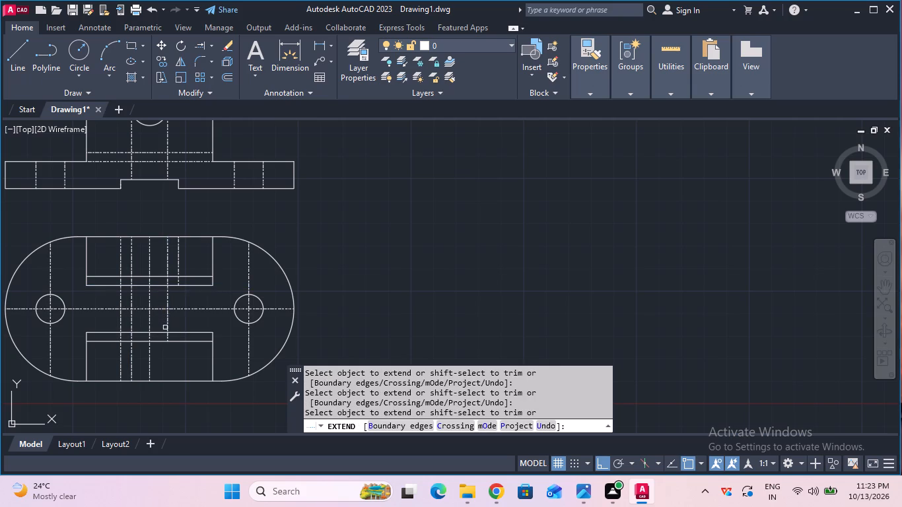
left_click(165, 327)
left_click(170, 321)
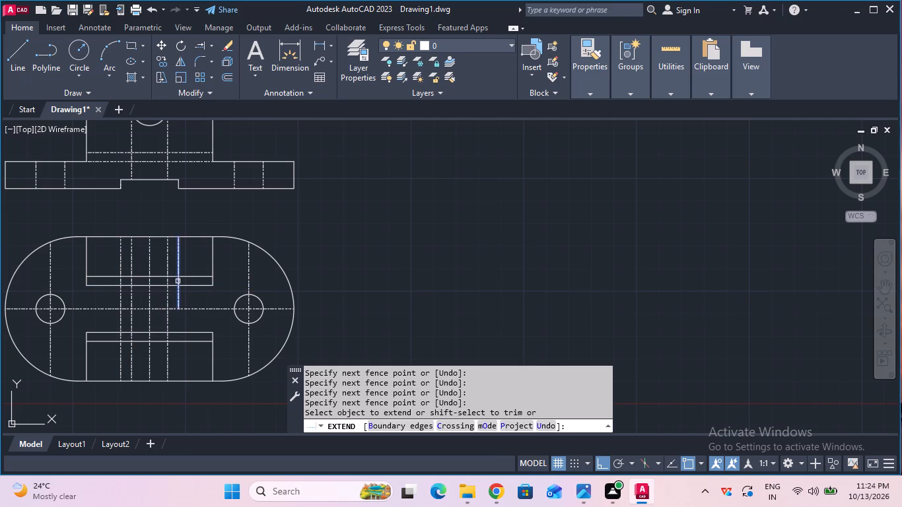
left_click(178, 281)
left_click(178, 299)
left_click(176, 316)
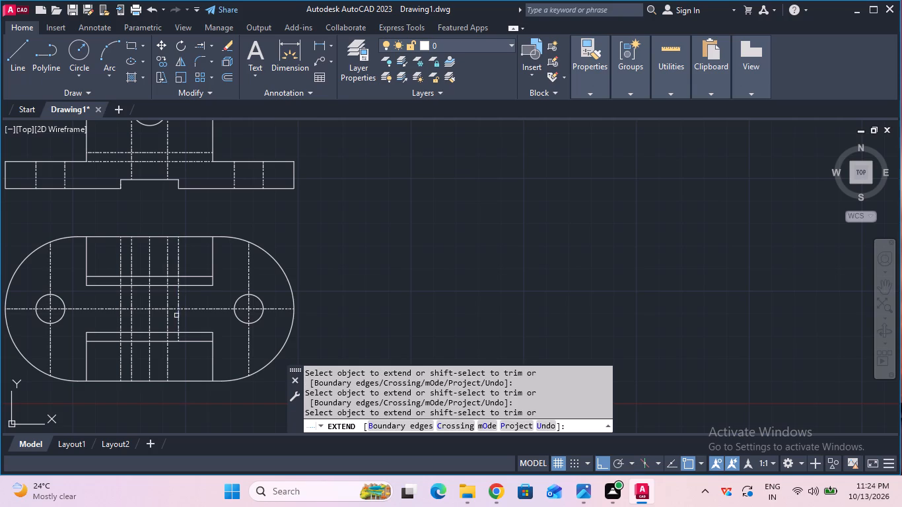
left_click(180, 323)
key("Escape")
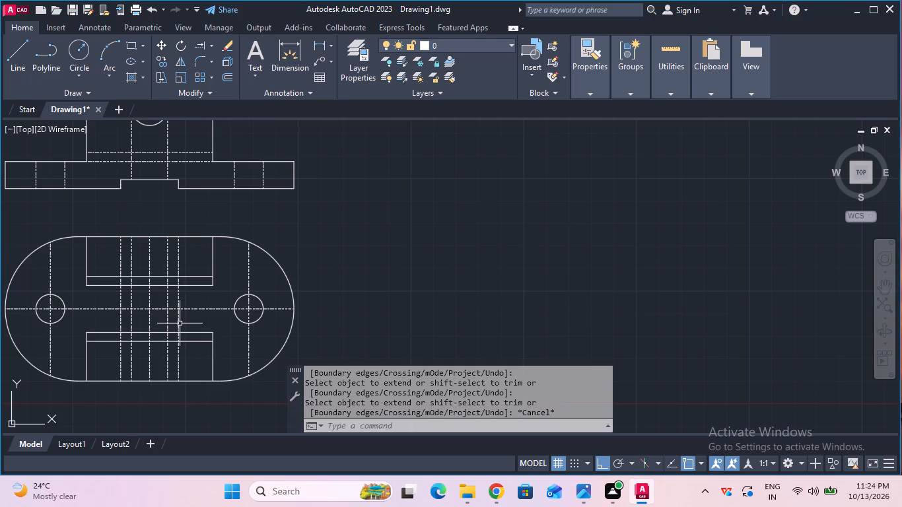
Trim the two projection lines nearest the plan view's vertical centreline between the upper and lower recesses.
left_click(210, 45)
left_click(215, 78)
left_click_drag(114, 302, 127, 302)
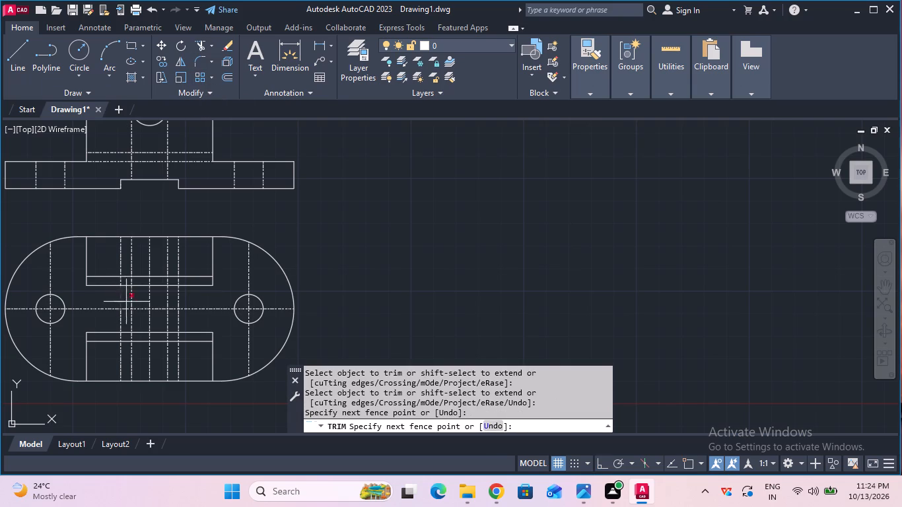
left_click_drag(127, 302, 131, 302)
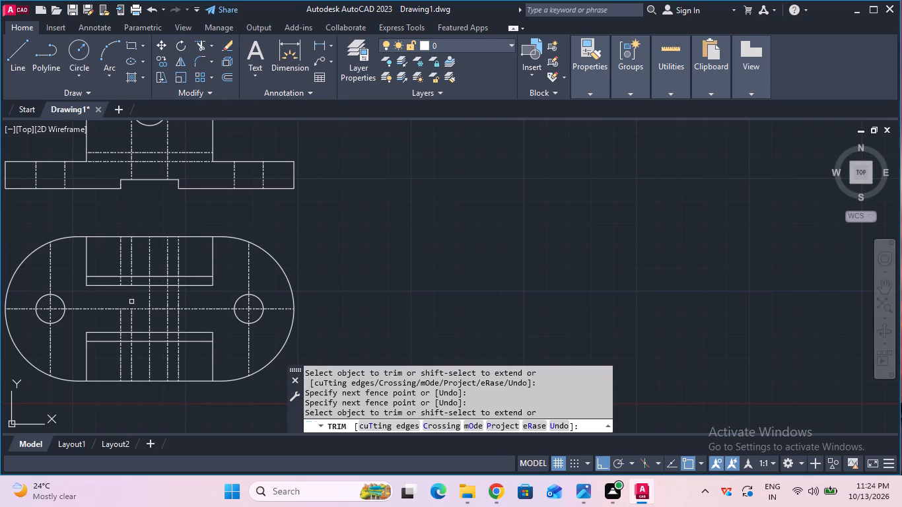
left_click(168, 300)
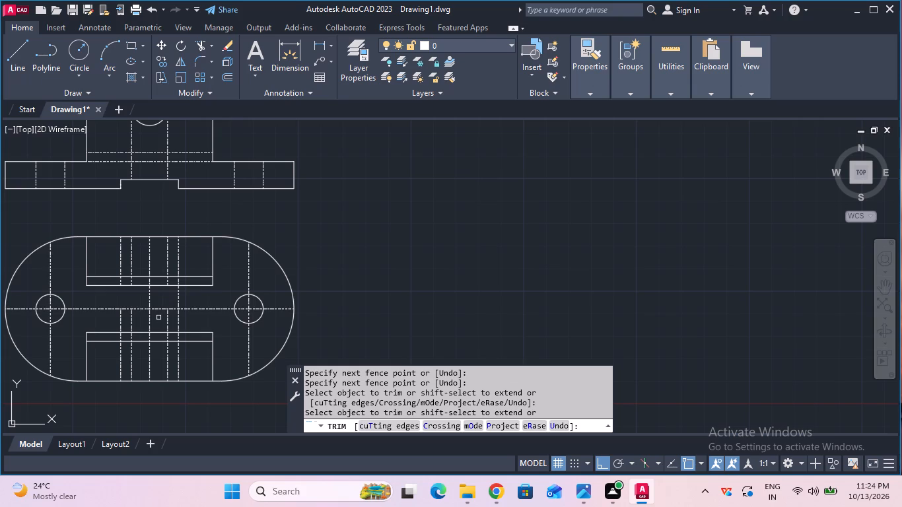
left_click(167, 321)
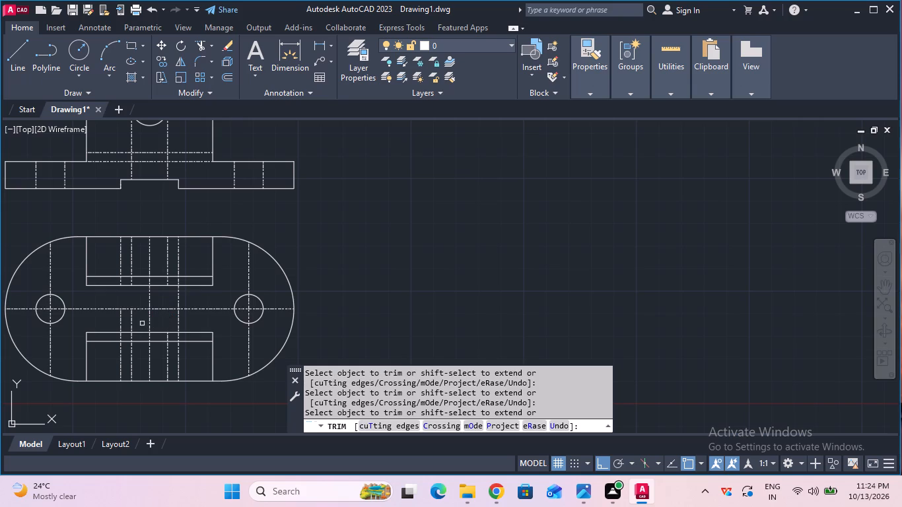
left_click(133, 322)
key("Escape")
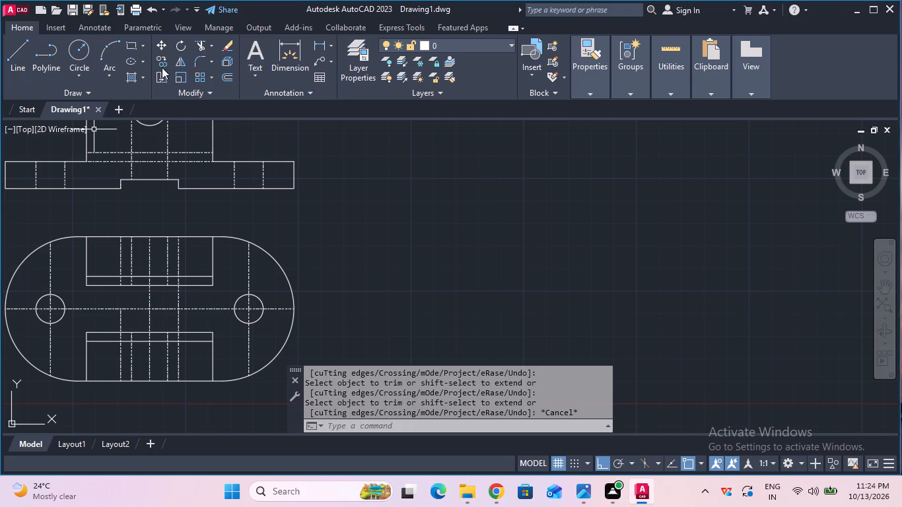
Extend the outer projection line left of the plan view's vertical centreline from the horizontal centreline back up to the upper recess.
left_click(210, 47)
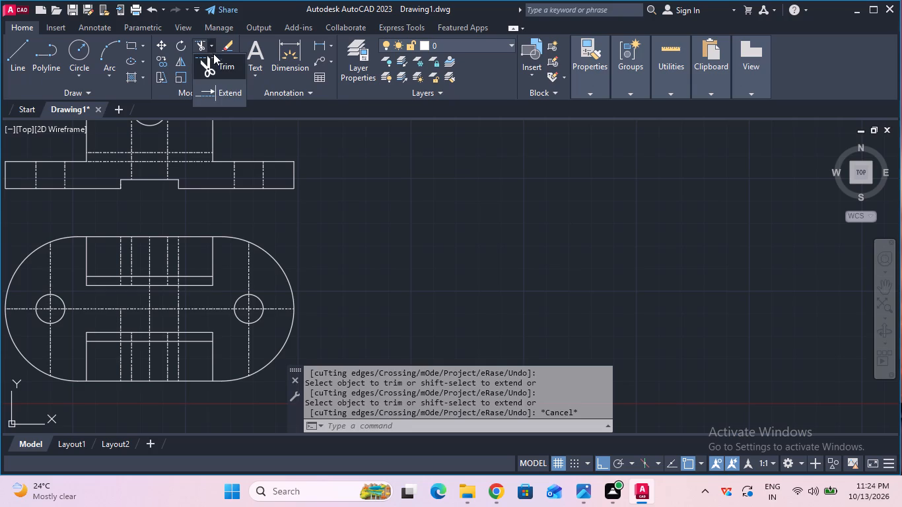
left_click(223, 92)
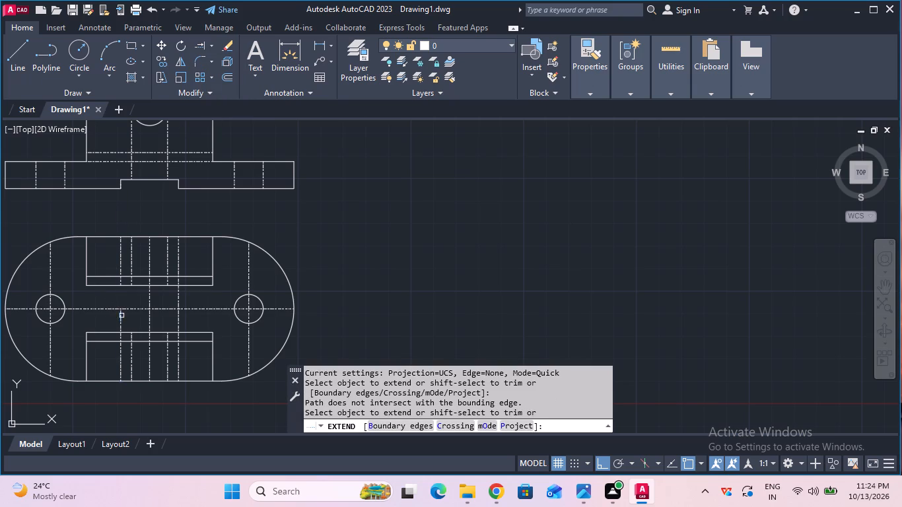
left_click(122, 316)
key("Escape")
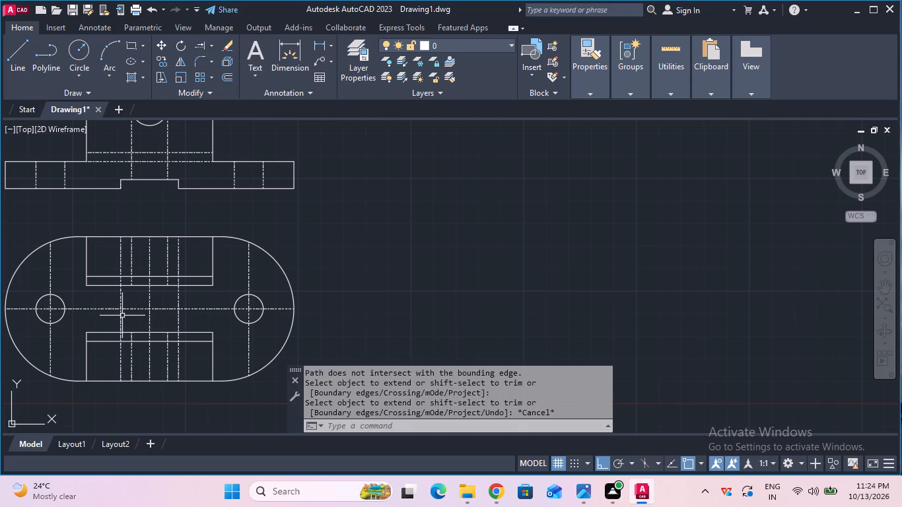
Extend the vertical centrelines of both plan-view holes upward through the base of the front view.
scroll(122, 316, "down", 2)
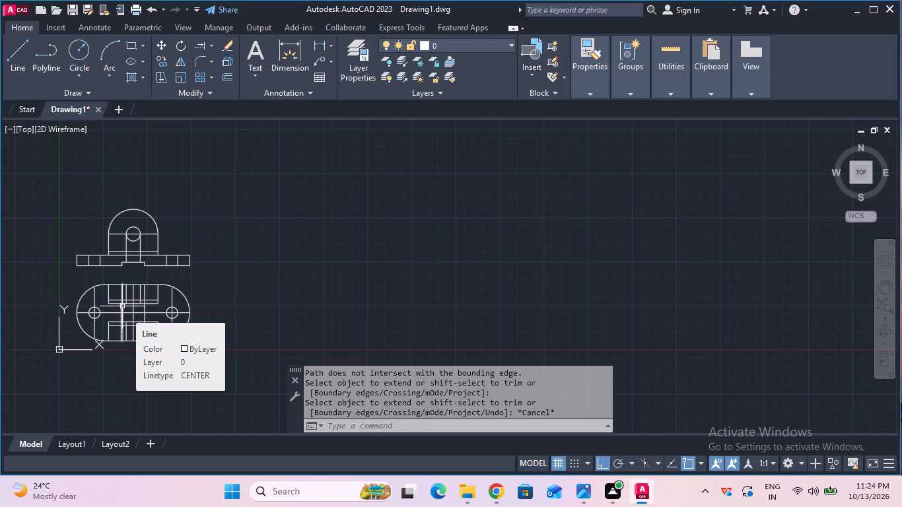
scroll(122, 306, "up", 1)
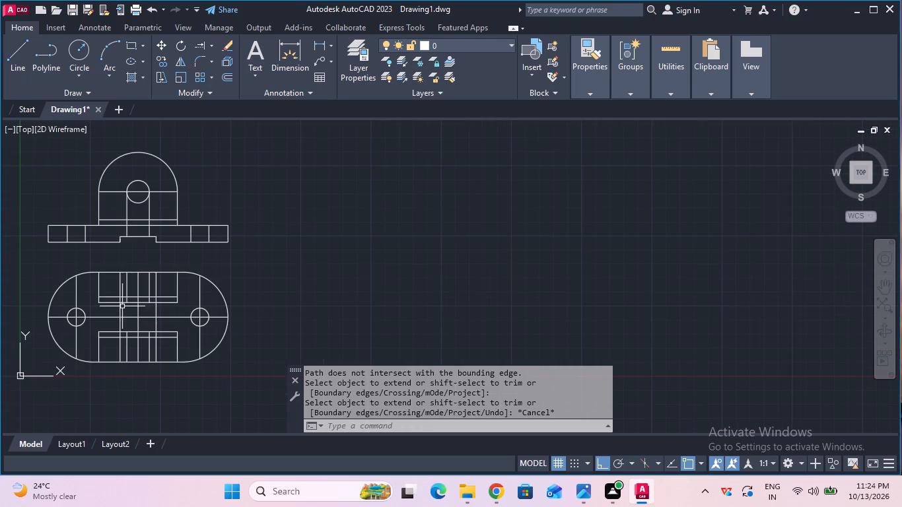
scroll(136, 260, "up", 2)
scroll(136, 260, "down", 1)
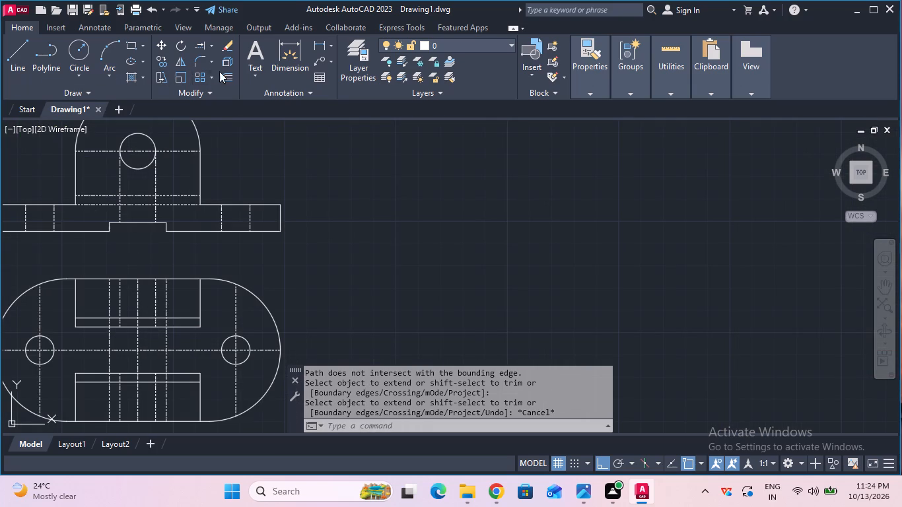
left_click(201, 47)
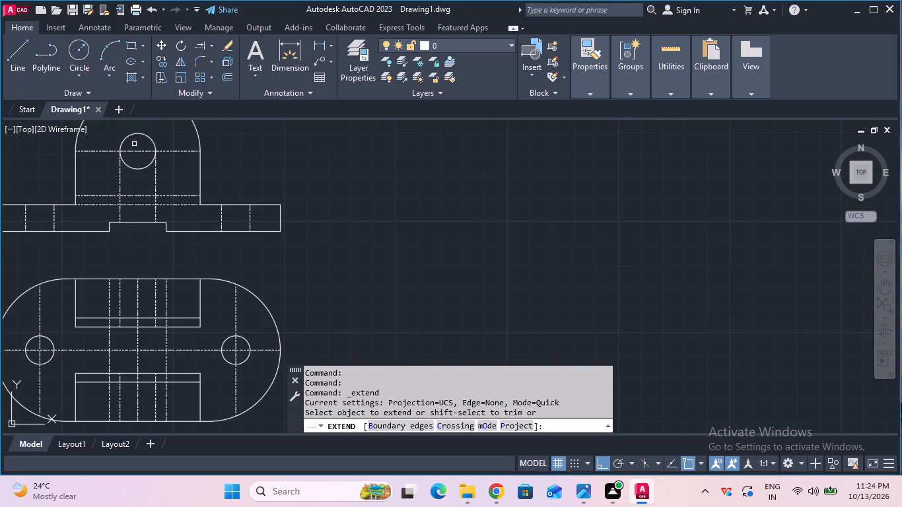
left_click(39, 304)
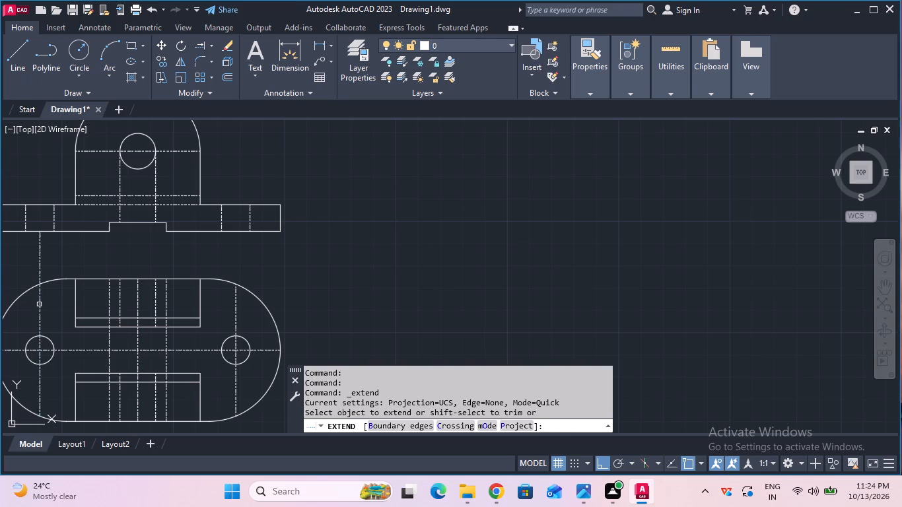
left_click(39, 304)
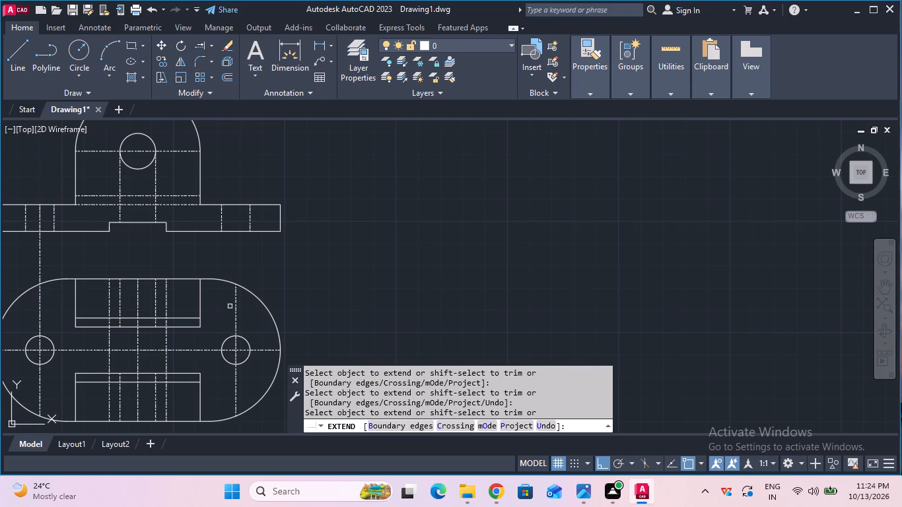
left_click(234, 306)
left_click(236, 305)
key("Escape")
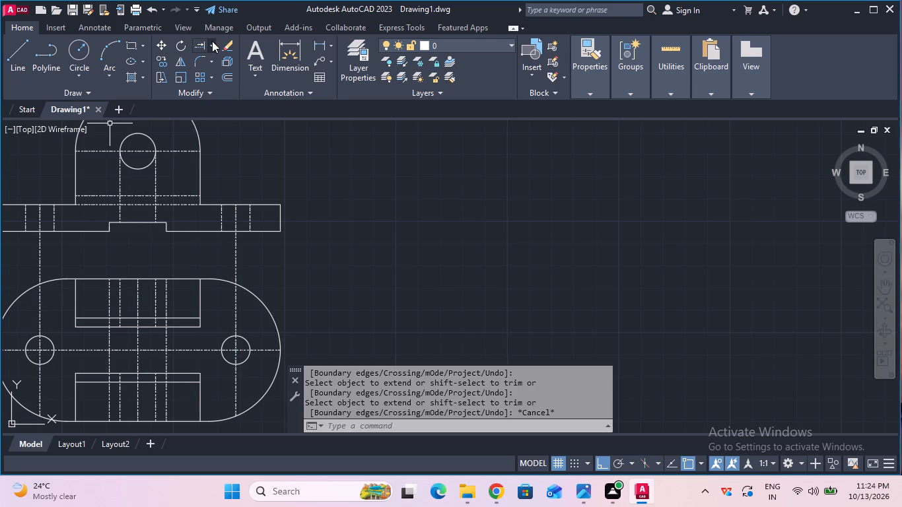
Trim away the parts of the two hole centrelines that lie in the gap between the plan and front views.
left_click(212, 41)
left_click(217, 75)
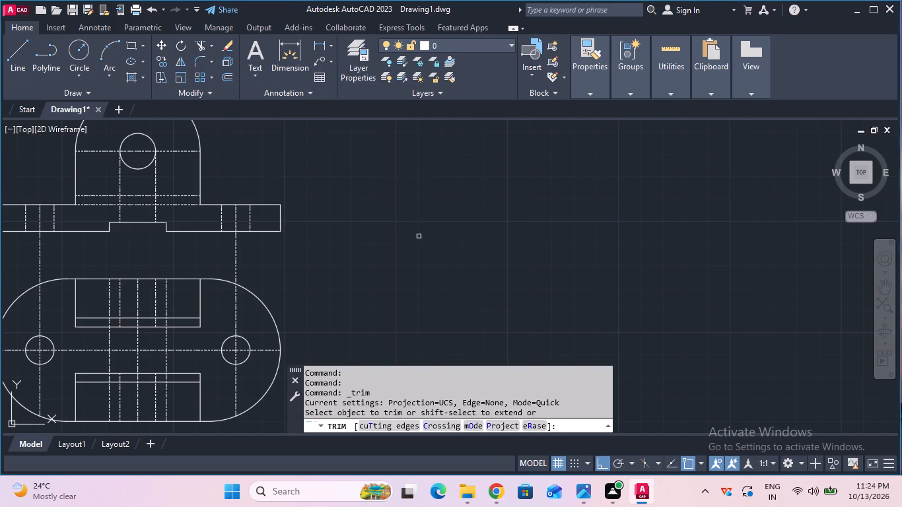
left_click_drag(407, 284, 345, 283)
left_click_drag(341, 283, 321, 279)
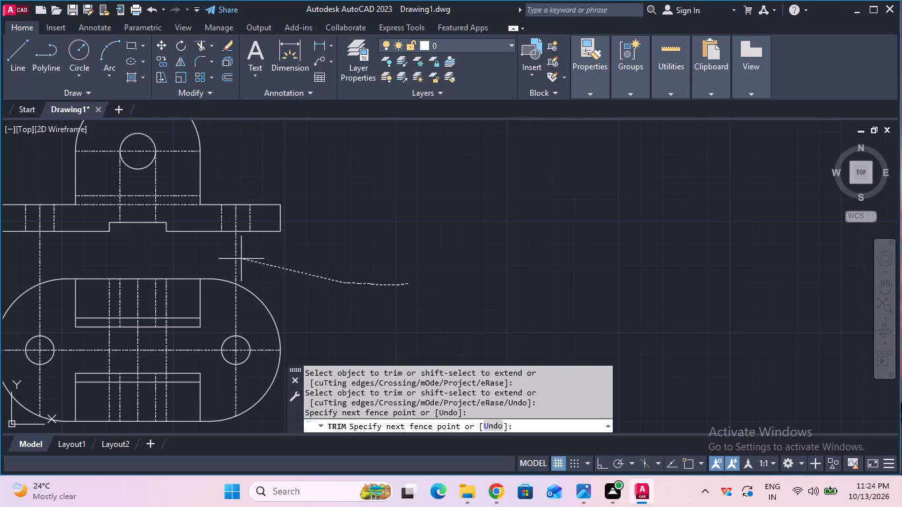
left_click(227, 259)
left_click_drag(109, 263, 30, 259)
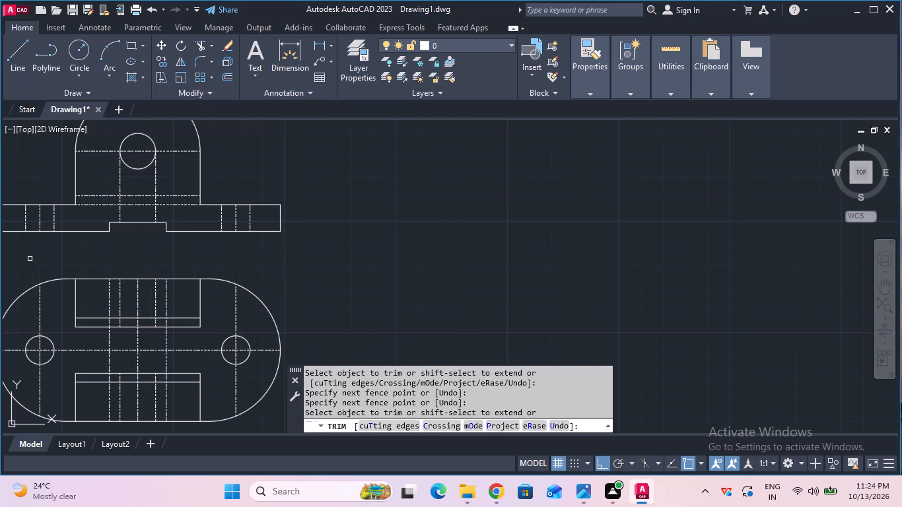
middle_click_drag(30, 259, 162, 254)
scroll(162, 254, "down", 1)
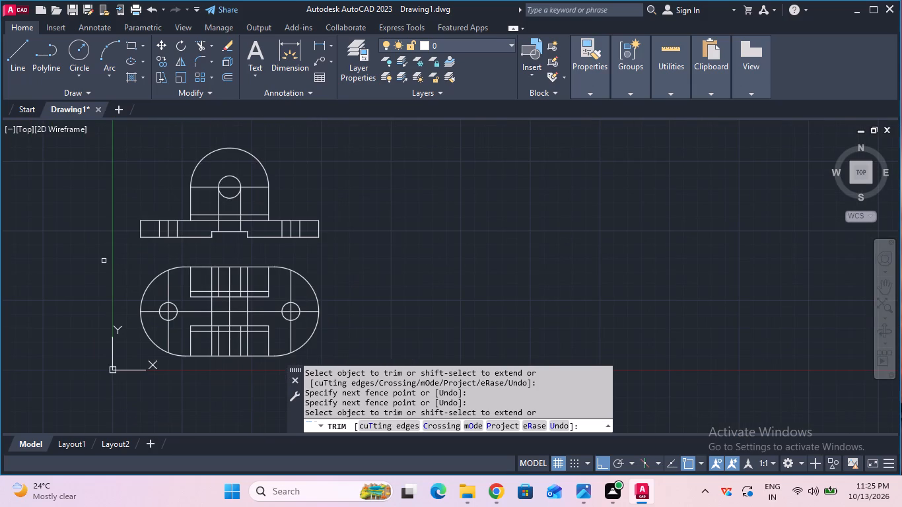
key("Escape")
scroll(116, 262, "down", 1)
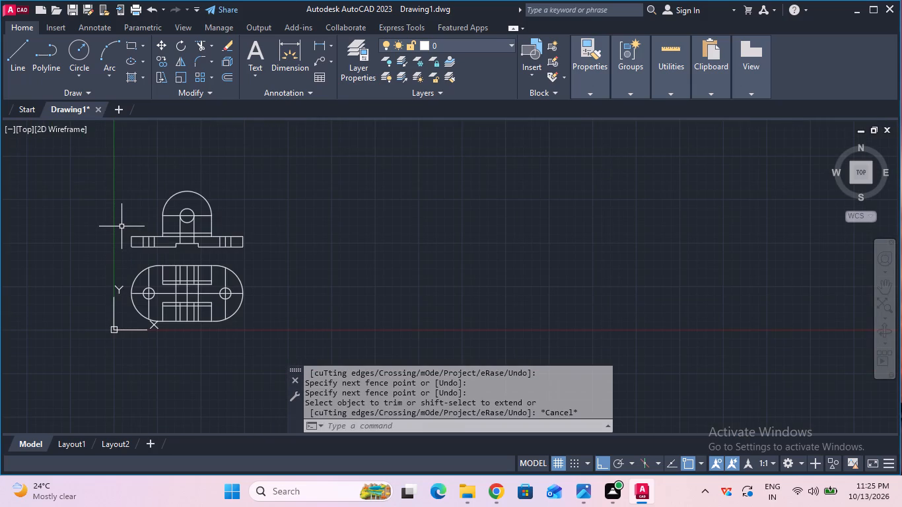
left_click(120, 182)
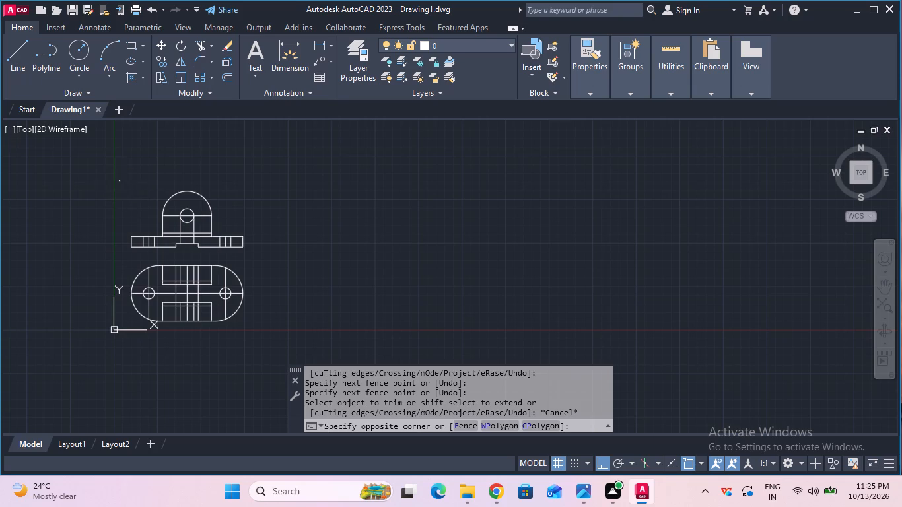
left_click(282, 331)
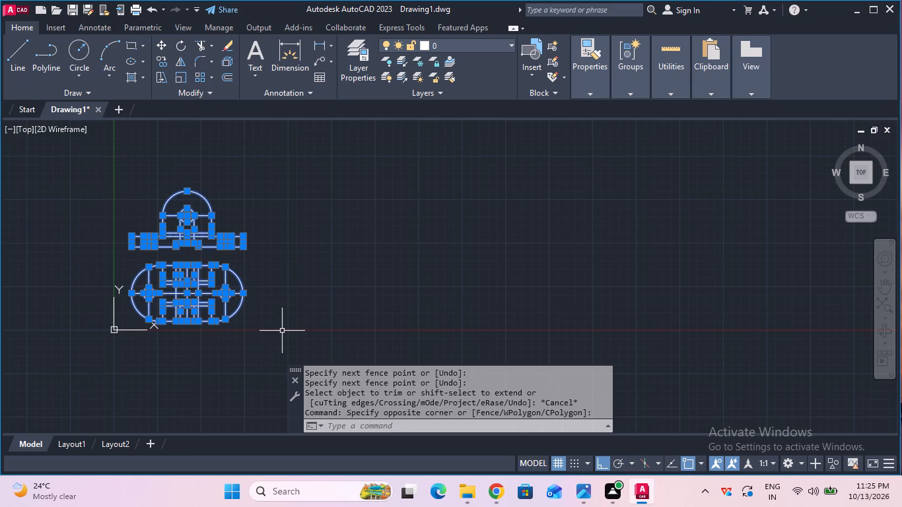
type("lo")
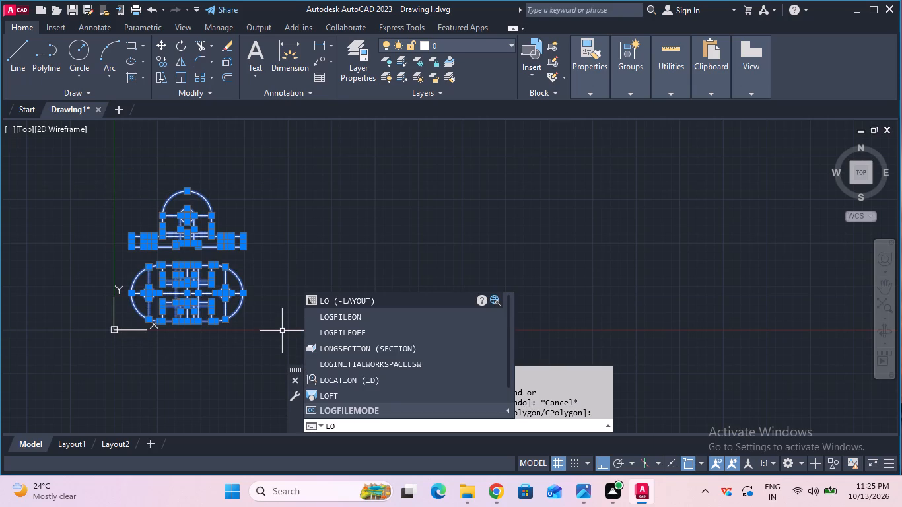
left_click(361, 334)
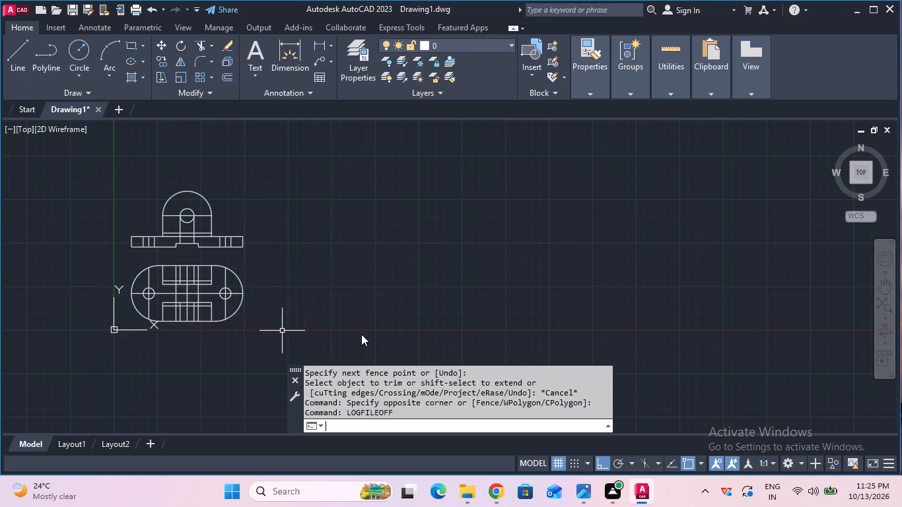
Add a vertical linear dimension beside the front view's arched body, from the hole's horizontal centreline to the offset line above the base.
scroll(291, 327, "up", 1)
scroll(203, 301, "up", 1)
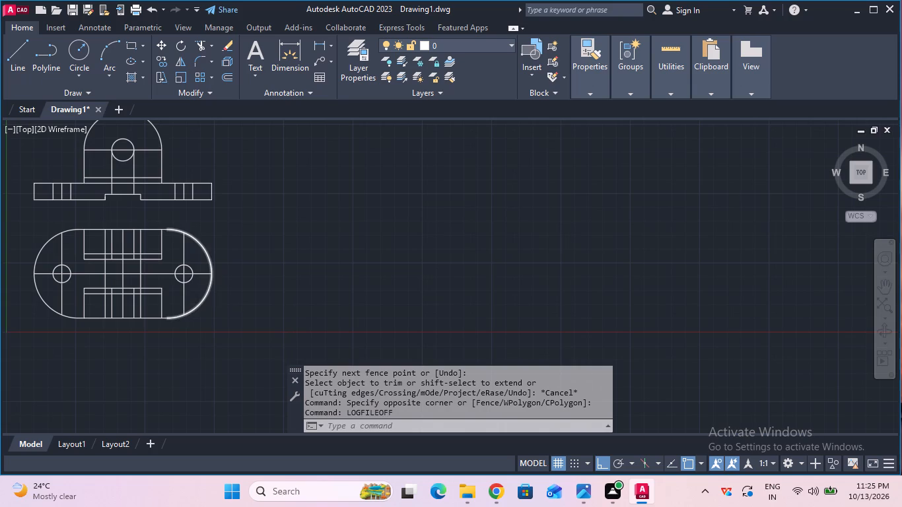
middle_click_drag(232, 238, 347, 421)
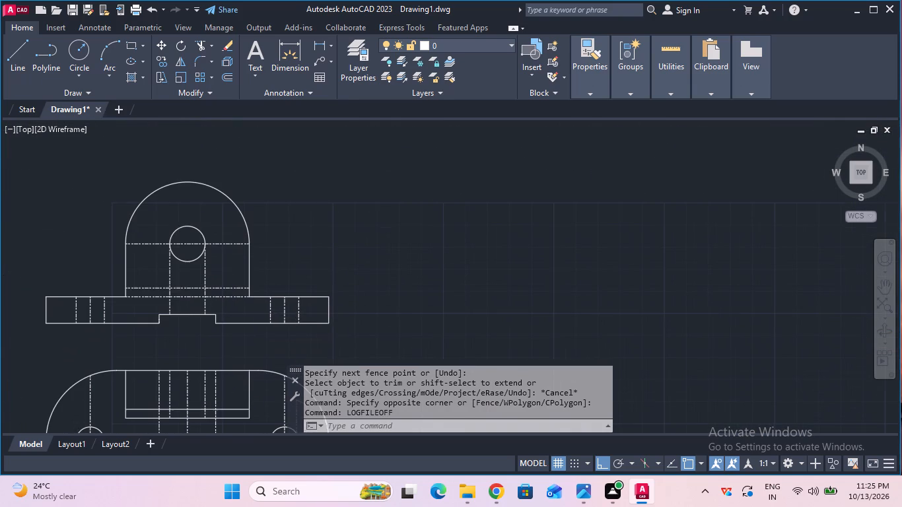
middle_click_drag(330, 374, 324, 327)
left_click(316, 40)
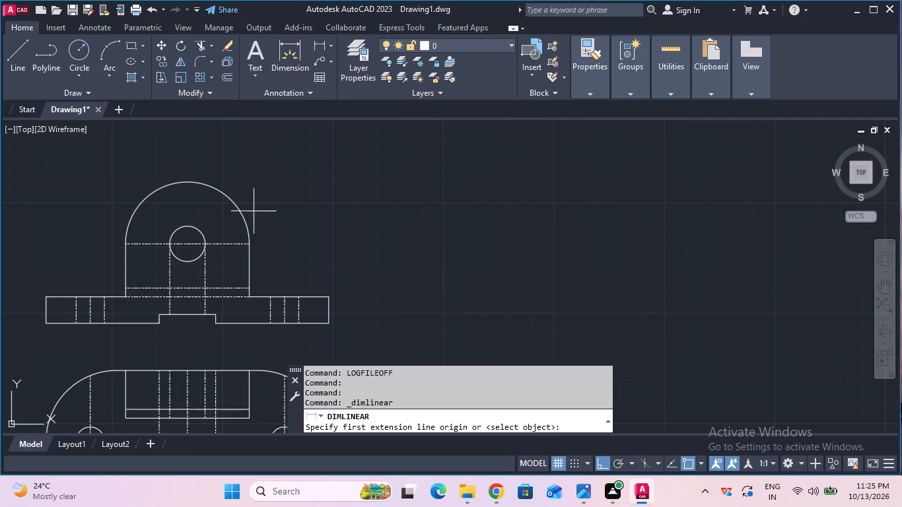
left_click(246, 245)
left_click(243, 287)
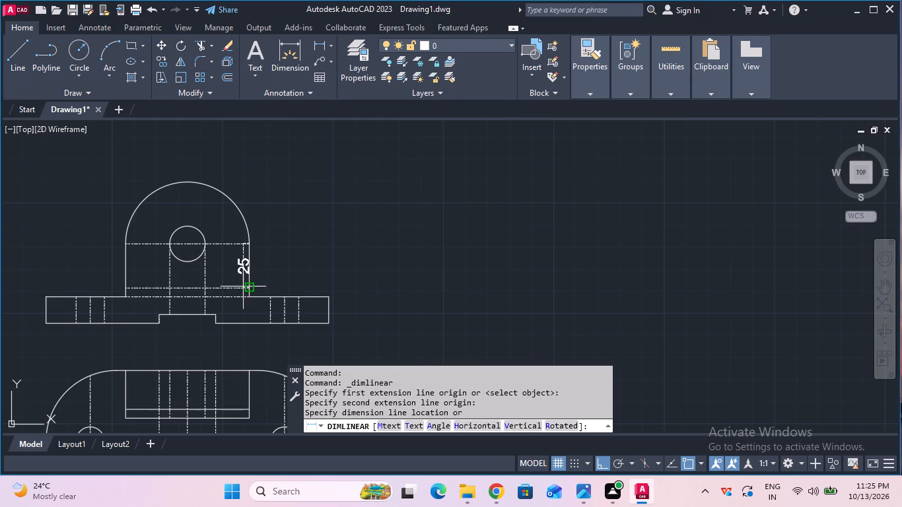
left_click(290, 279)
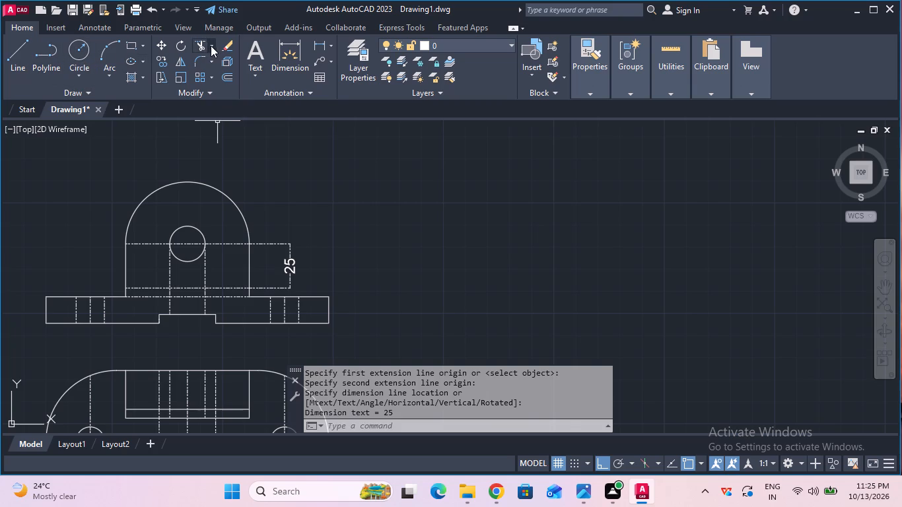
Add a radius dimension to the front view's large arch, placing its text outside the arc at the upper right.
left_click(328, 47)
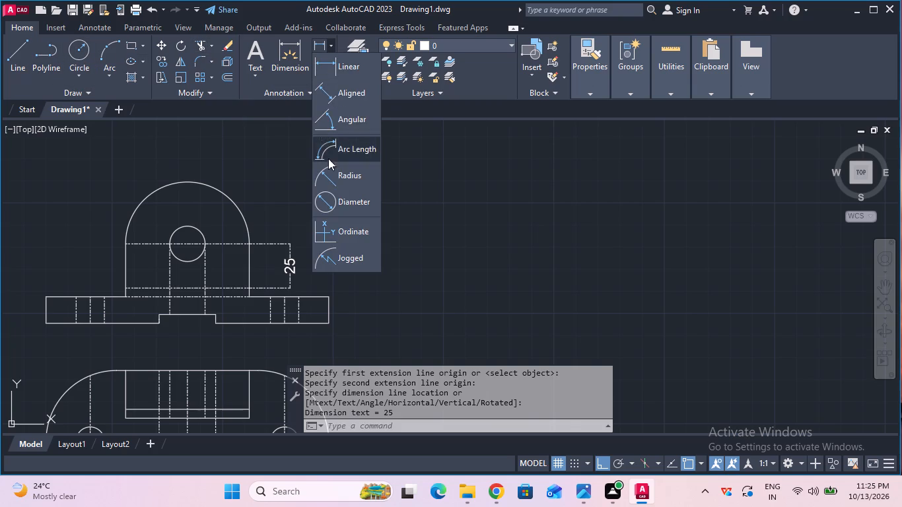
left_click(331, 168)
left_click(240, 213)
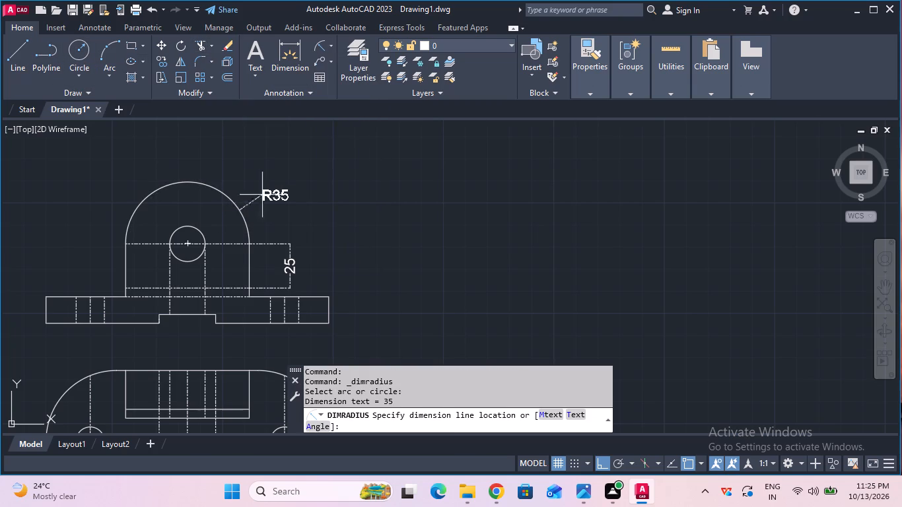
left_click(276, 188)
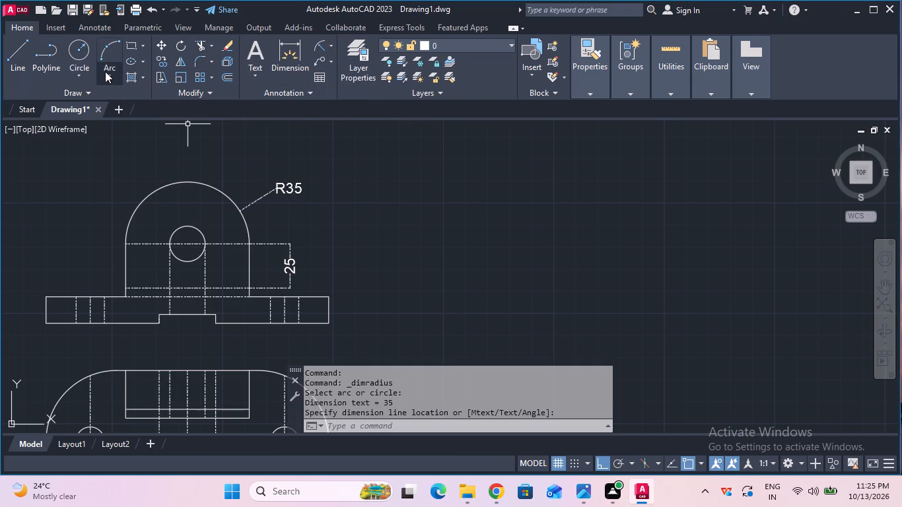
Add a diameter dimension to the front view's central hole, placing its text above the arch.
left_click(328, 46)
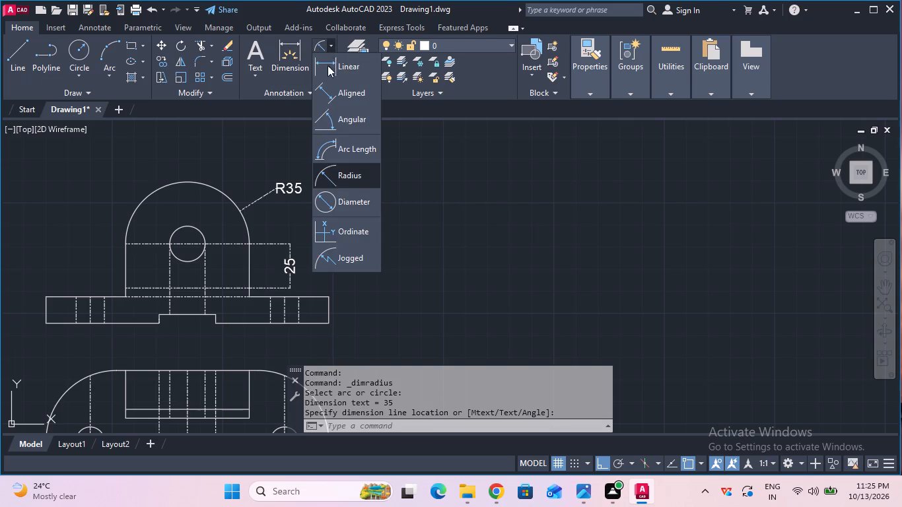
left_click(343, 203)
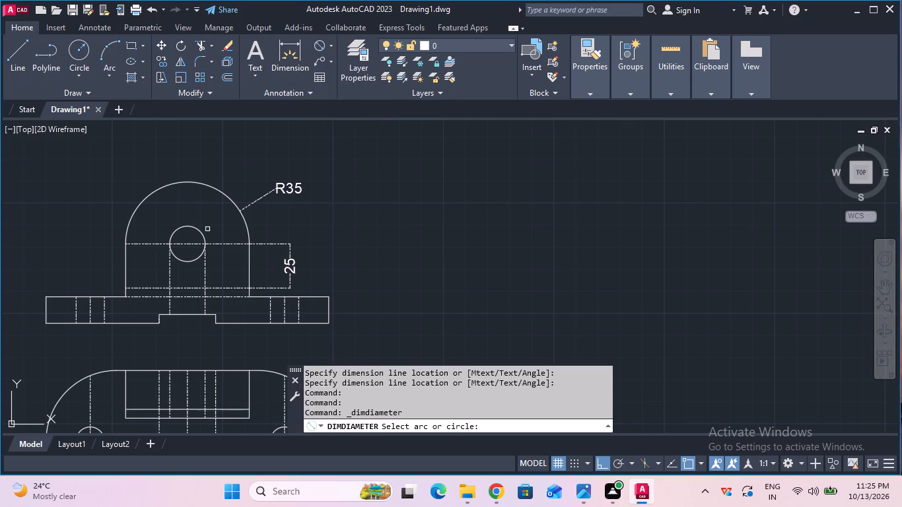
left_click(199, 233)
left_click(213, 166)
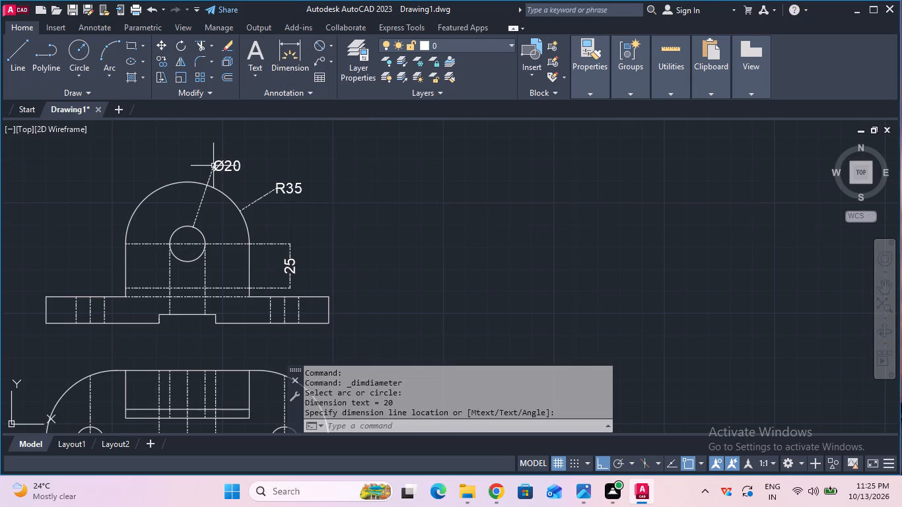
key("Escape")
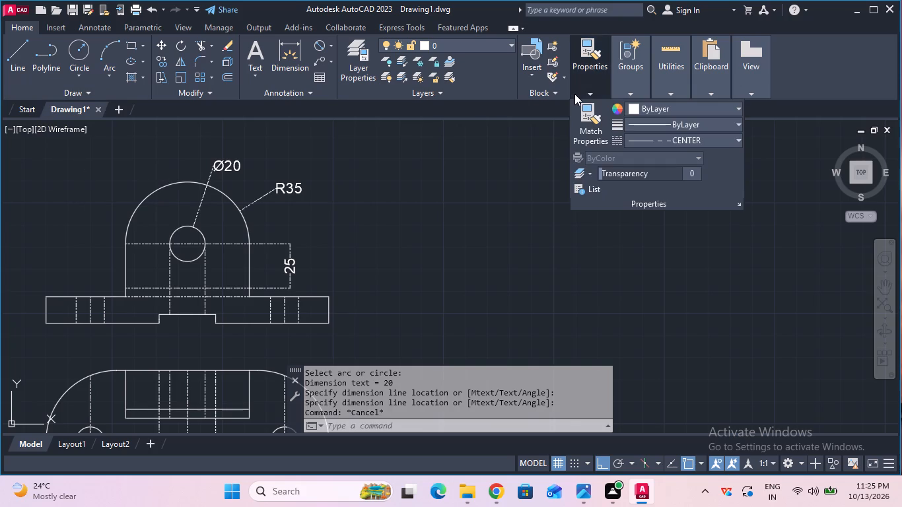
Draw a vertical centreline across the front view's central hole, from its top quadrant to its bottom quadrant.
left_click(26, 66)
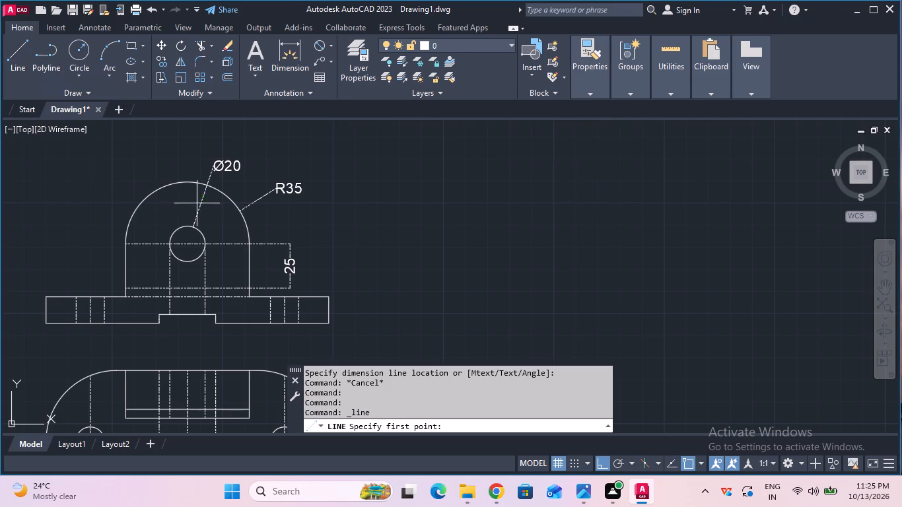
left_click(188, 228)
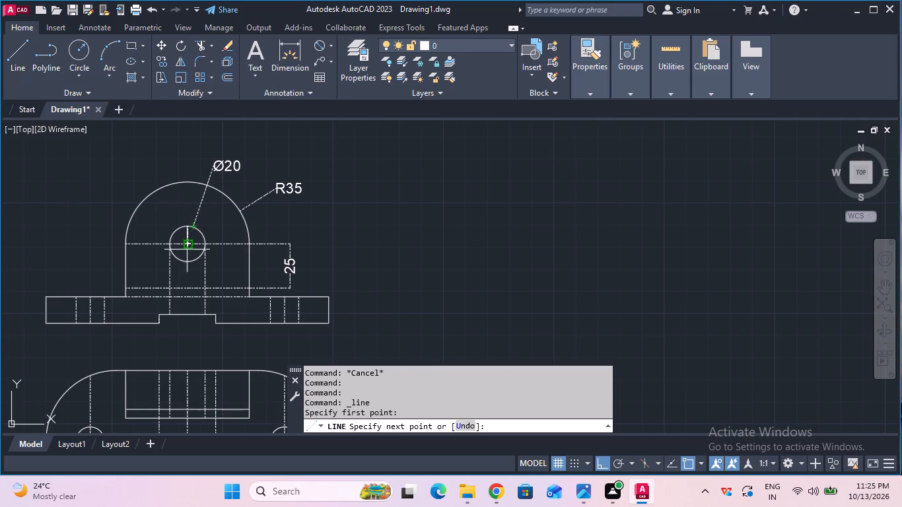
left_click(190, 260)
key("Escape")
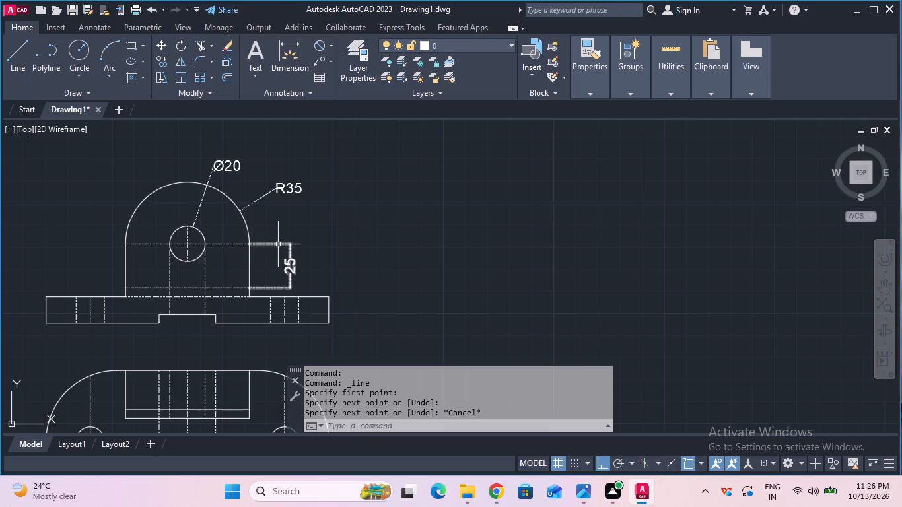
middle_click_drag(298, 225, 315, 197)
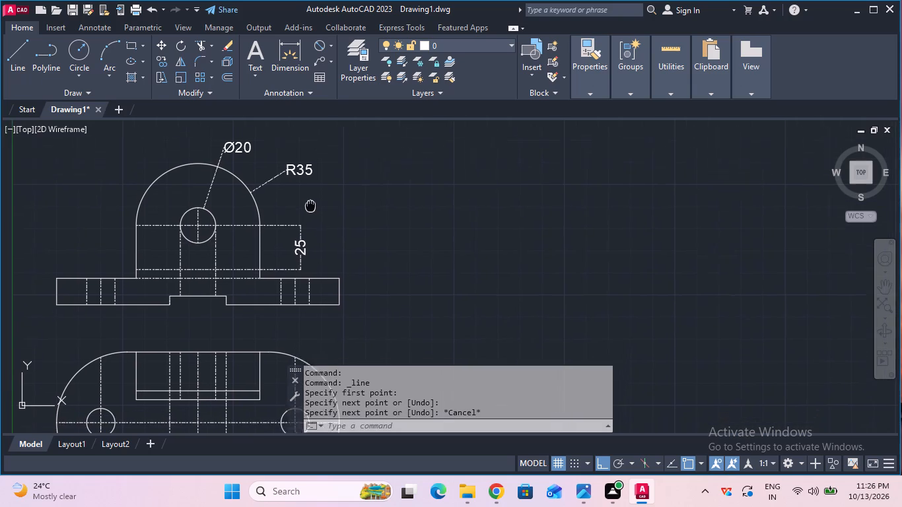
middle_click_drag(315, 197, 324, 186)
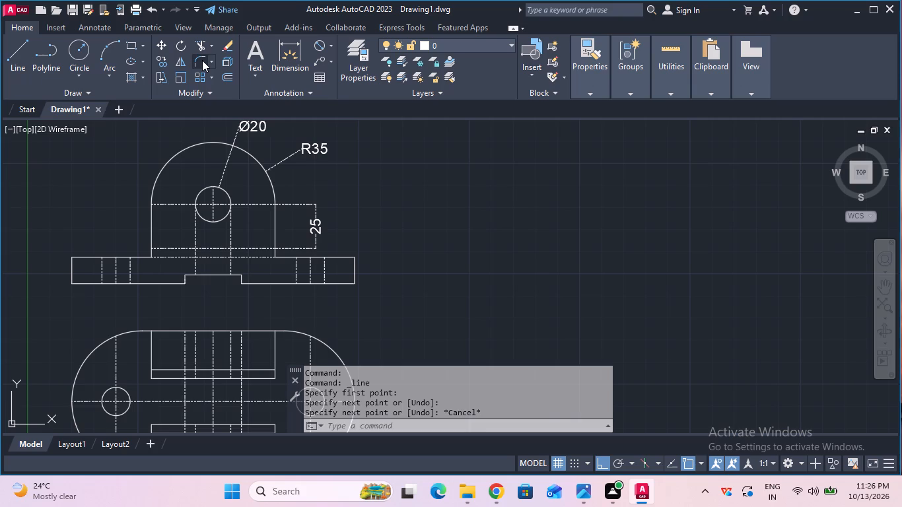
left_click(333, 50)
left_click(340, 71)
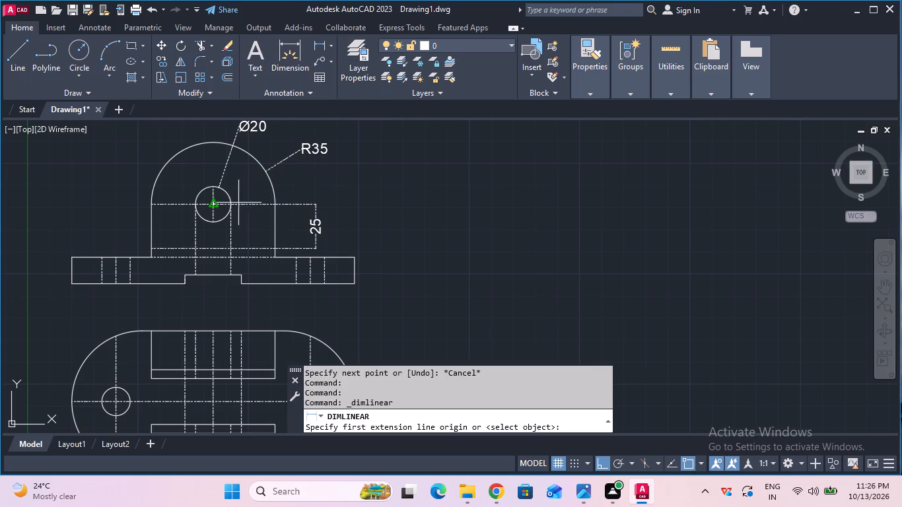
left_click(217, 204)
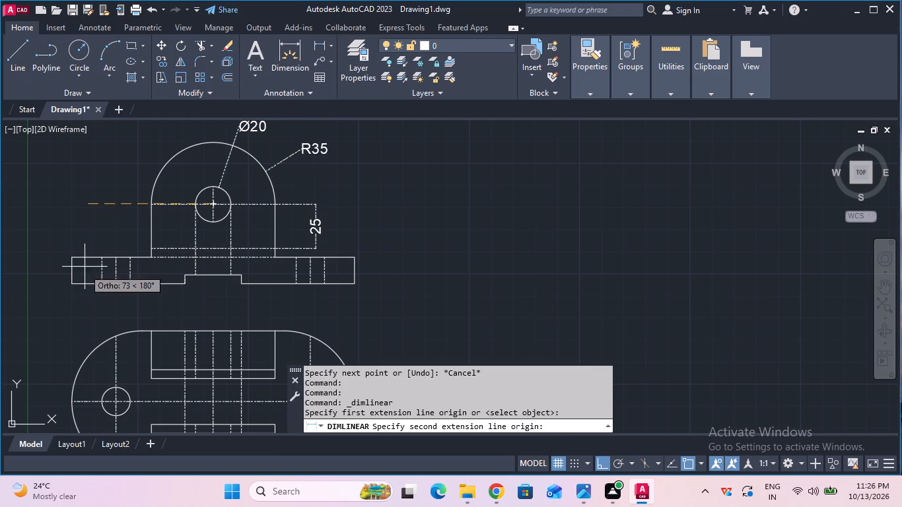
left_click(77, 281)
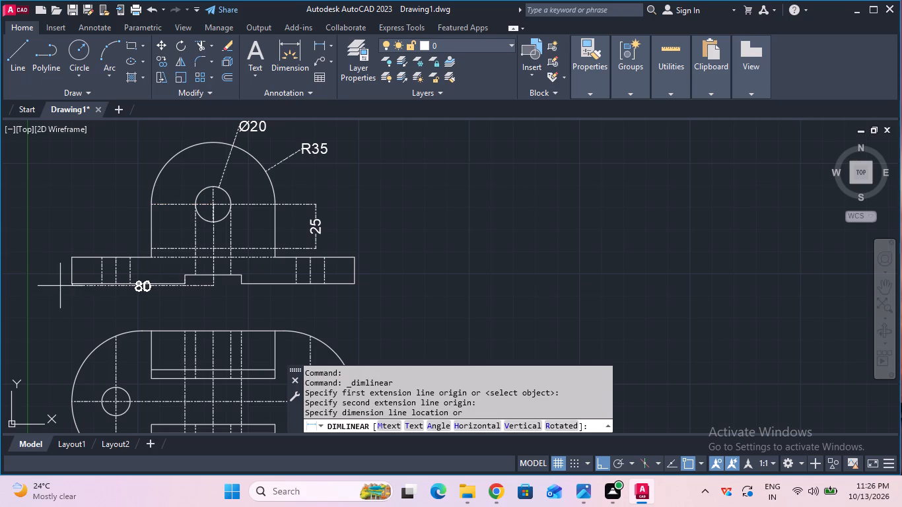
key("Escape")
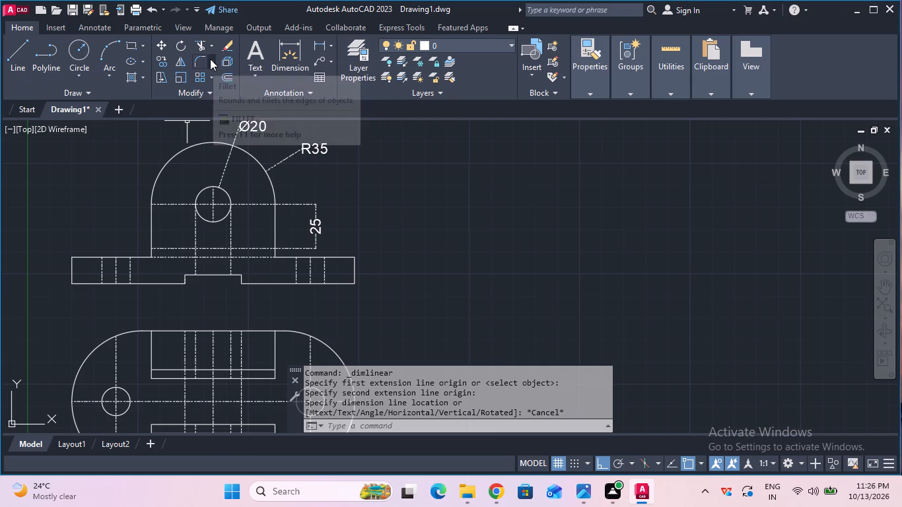
Add a vertical linear dimension for the base thickness, just outside the front view's left end.
left_click(323, 48)
left_click(73, 252)
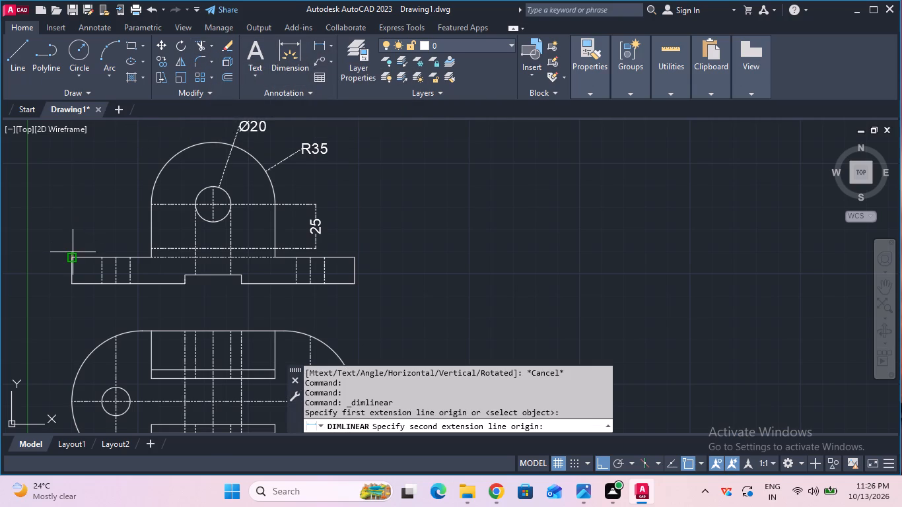
left_click(74, 281)
left_click(57, 281)
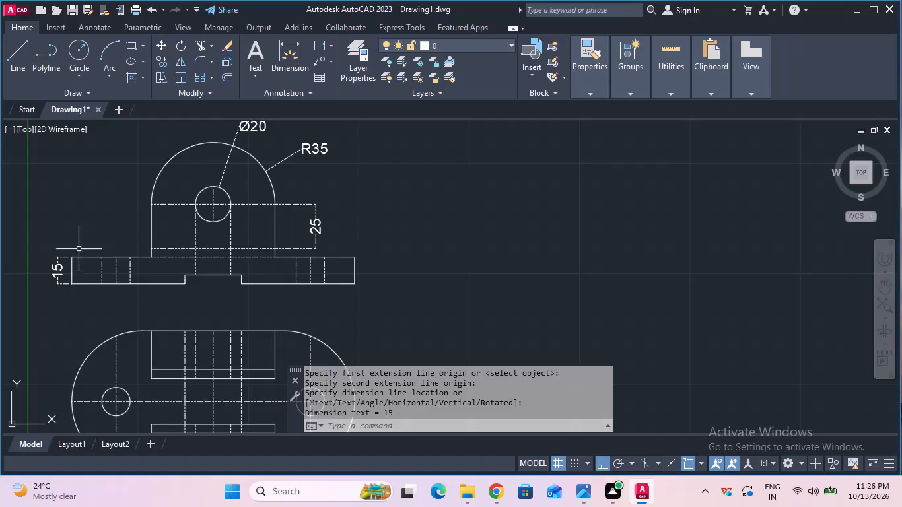
Add a horizontal linear dimension for the width of the front view's bottom notch, placed below the base.
left_click(316, 49)
left_click(185, 285)
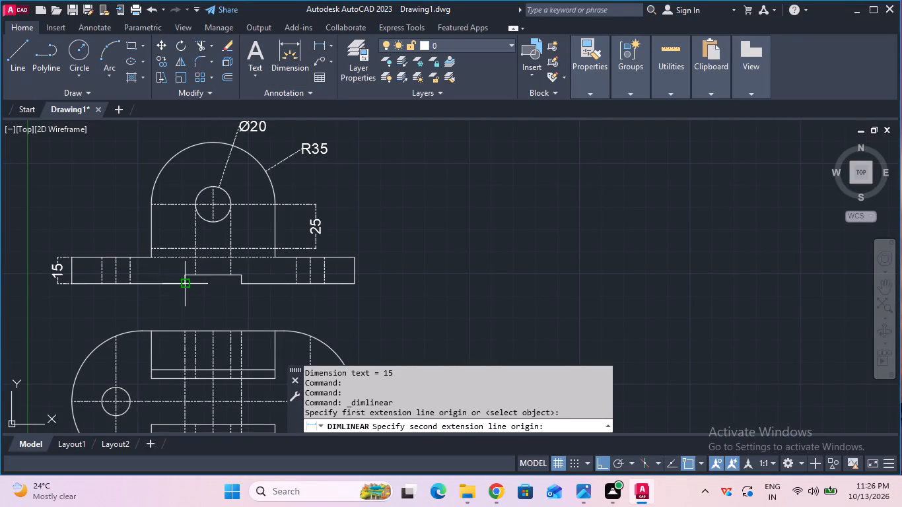
left_click(241, 285)
left_click(242, 305)
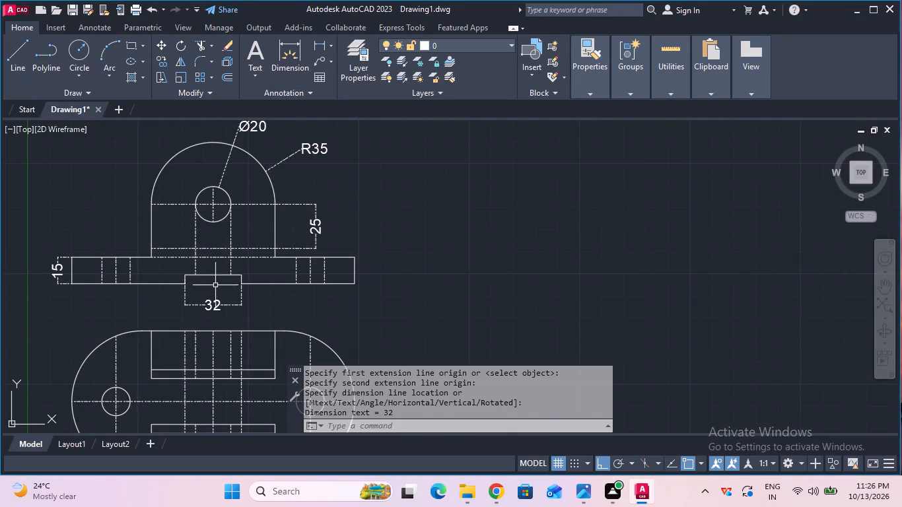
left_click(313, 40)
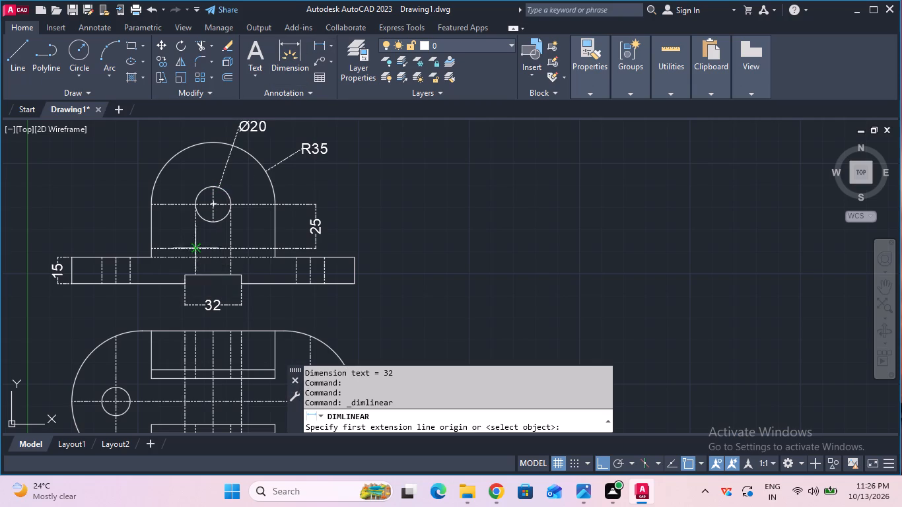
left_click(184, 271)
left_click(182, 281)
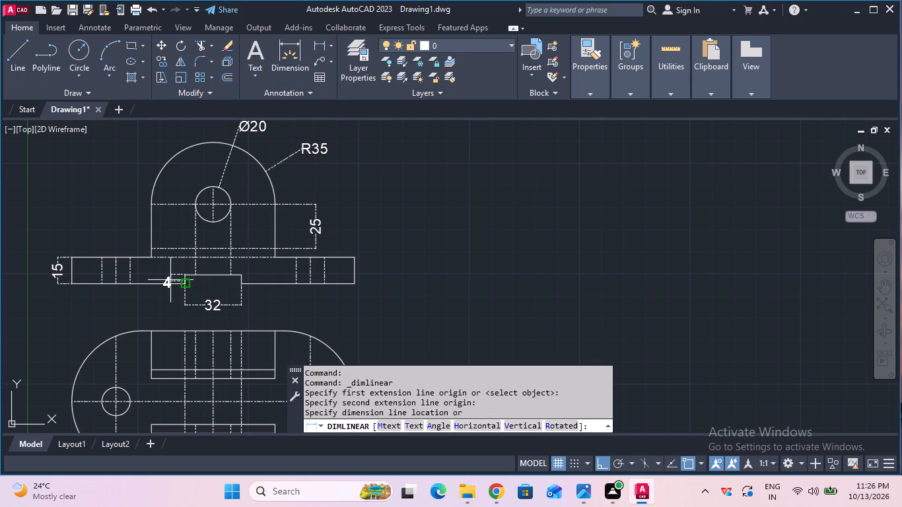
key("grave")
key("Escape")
Add a vertical linear dimension for the depth of the front view's bottom notch, at the notch's left edge.
left_click(318, 47)
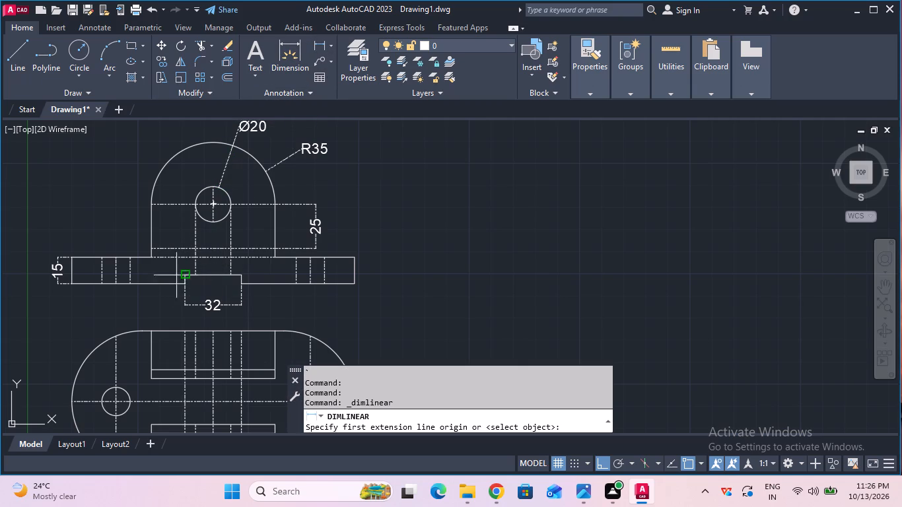
left_click(184, 271)
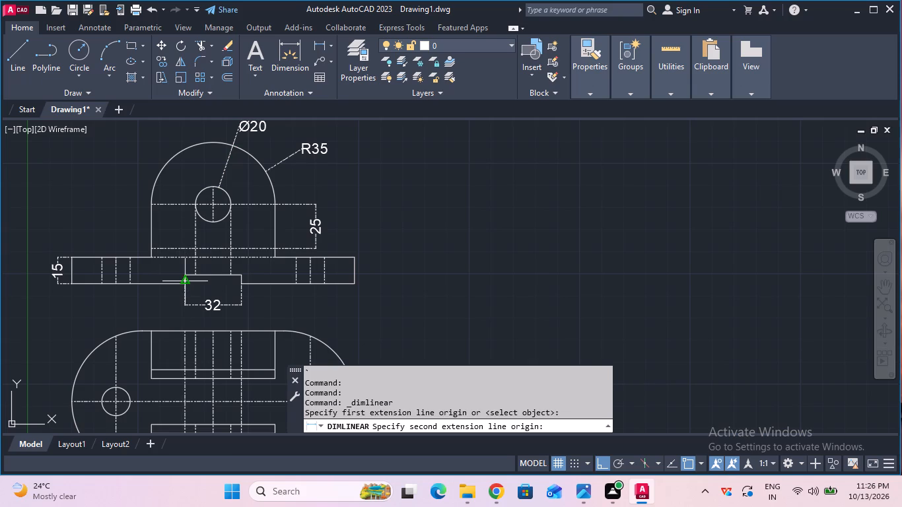
left_click(182, 288)
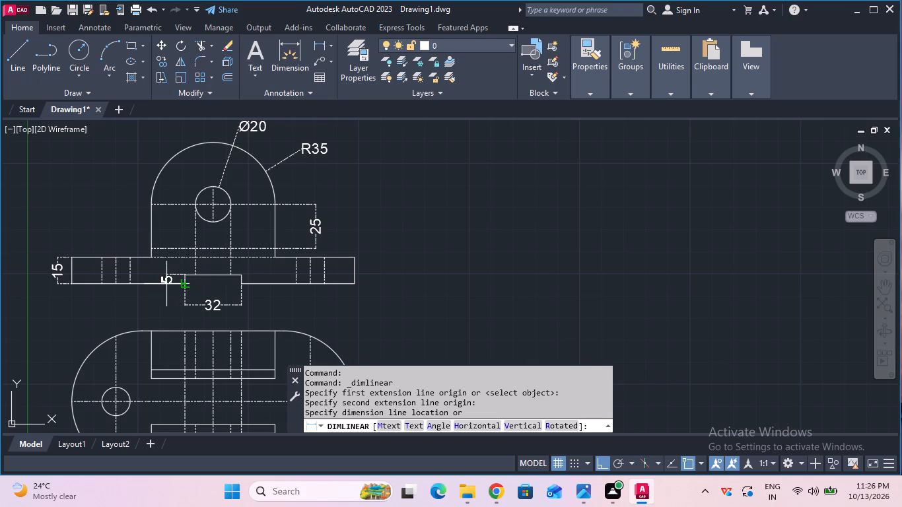
left_click(166, 284)
Add a horizontal linear dimension between the two base-hole centrelines in the front view, placed along the base's bottom edge.
left_click_drag(318, 49, 315, 57)
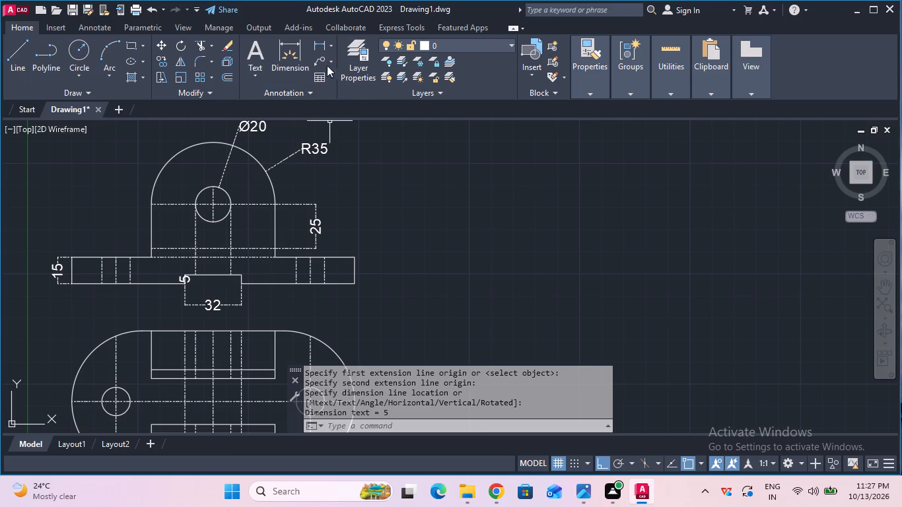
left_click(318, 46)
left_click(116, 265)
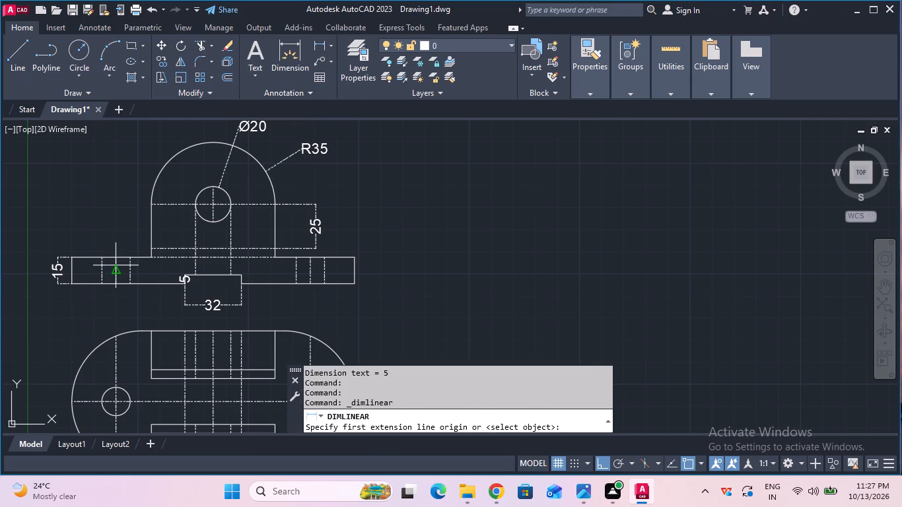
left_click(309, 269)
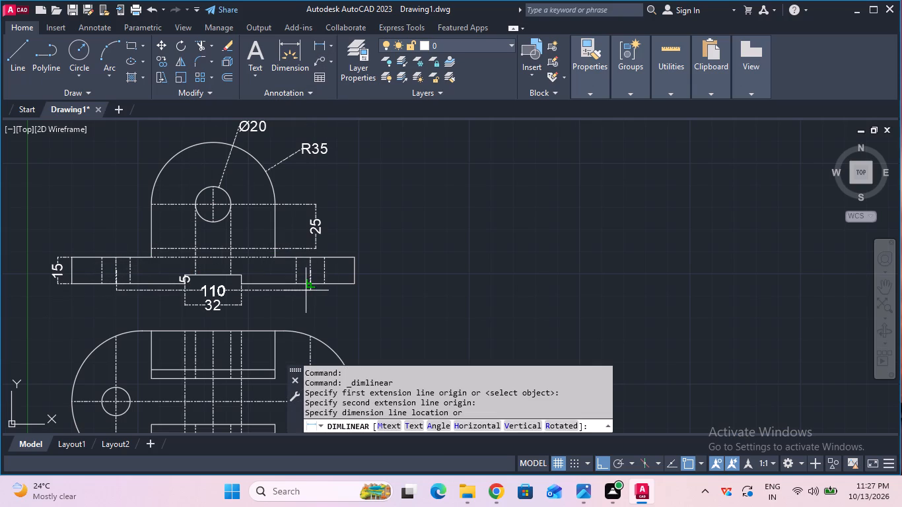
left_click(306, 290)
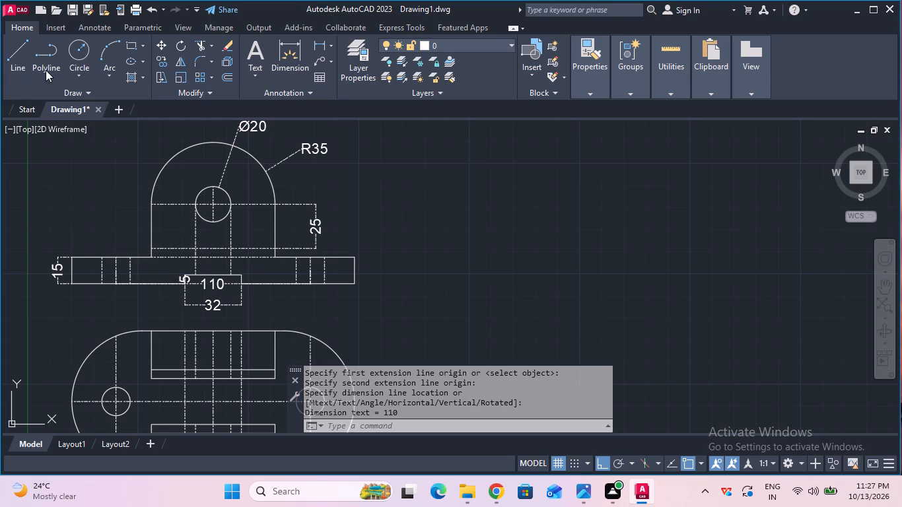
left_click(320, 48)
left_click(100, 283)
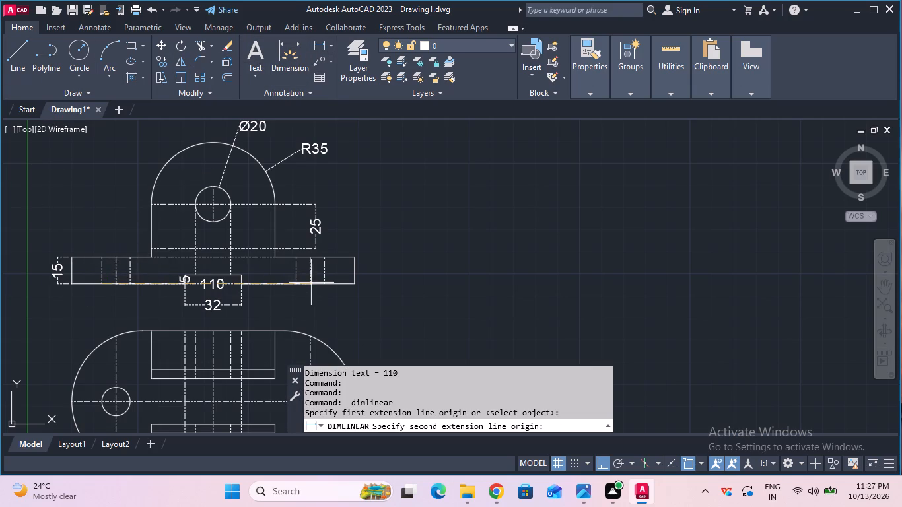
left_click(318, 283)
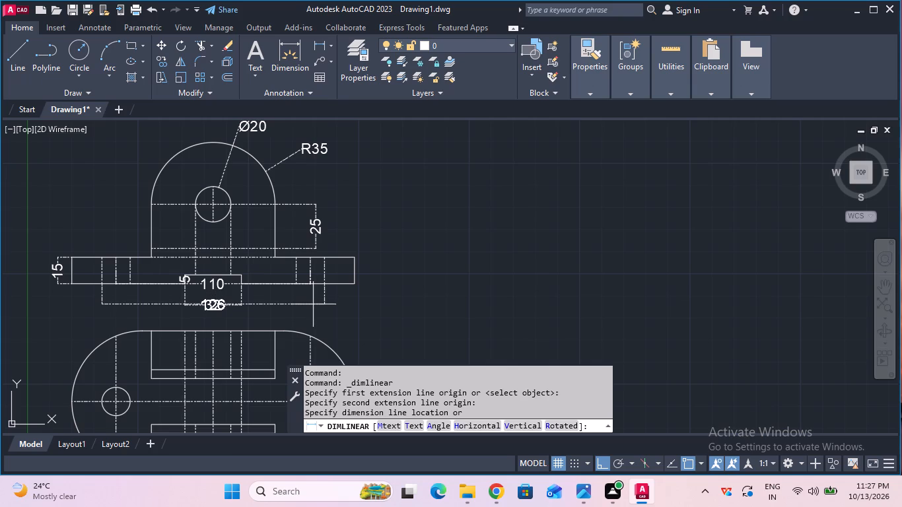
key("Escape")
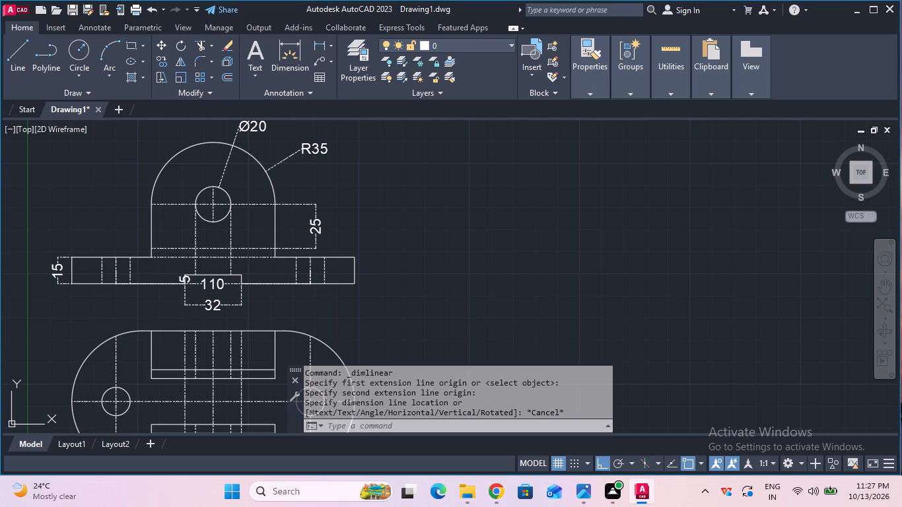
Add a horizontal linear dimension for the front view's overall base width, placed below the notch width dimension.
left_click(326, 48)
left_click(73, 286)
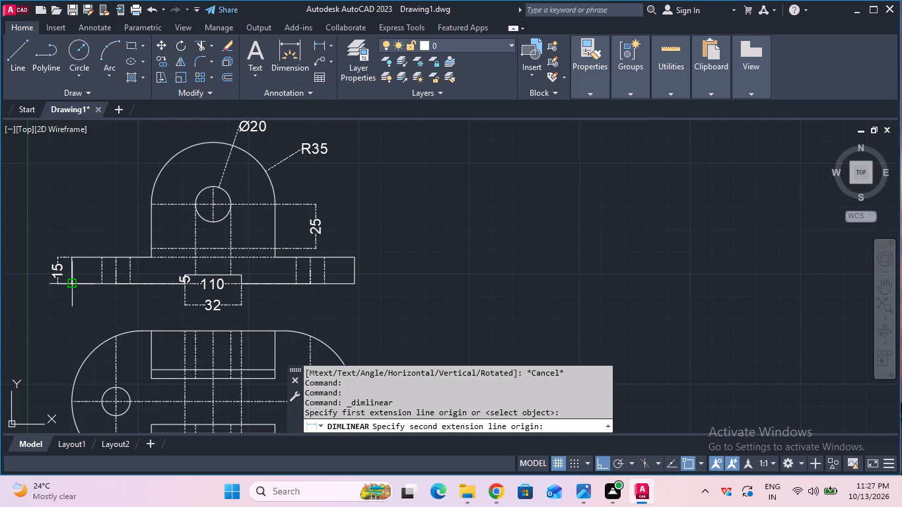
left_click(353, 281)
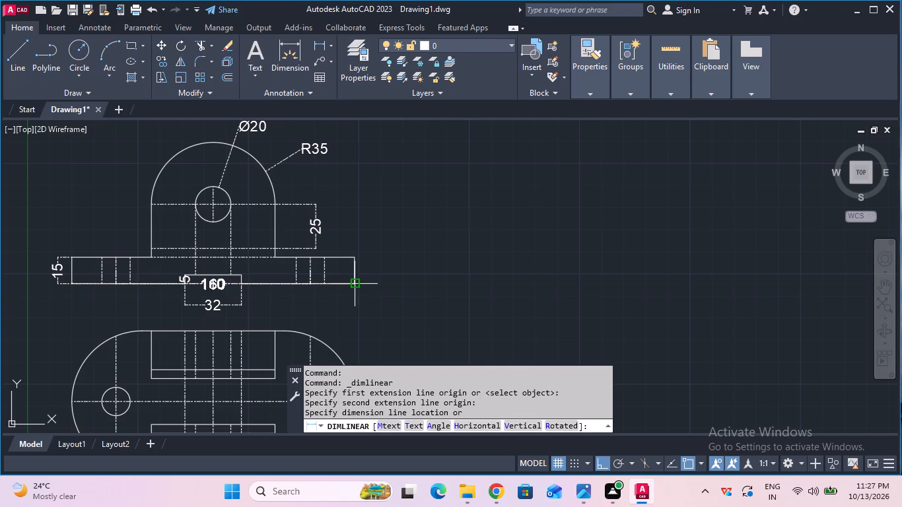
left_click(355, 322)
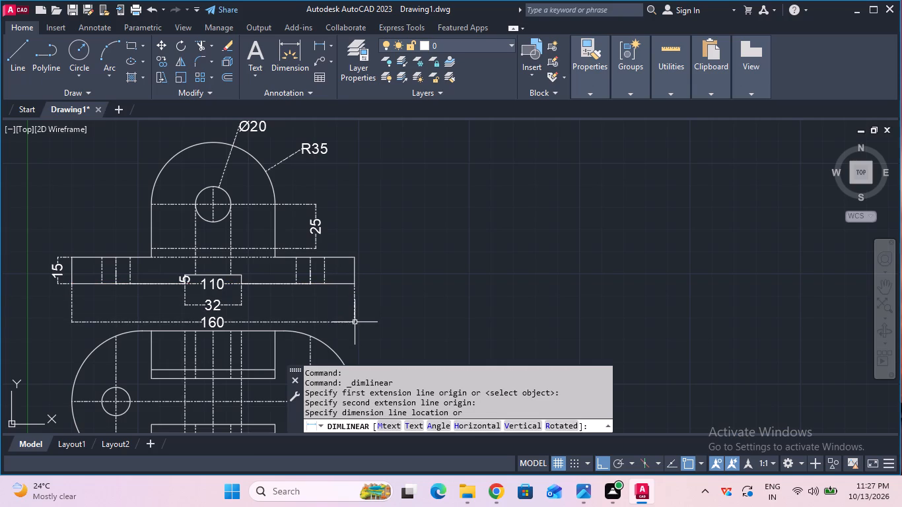
Add a radius dimension to the plan view's left rounded end, with its text outside the outline at the upper left.
middle_click_drag(312, 314, 306, 248)
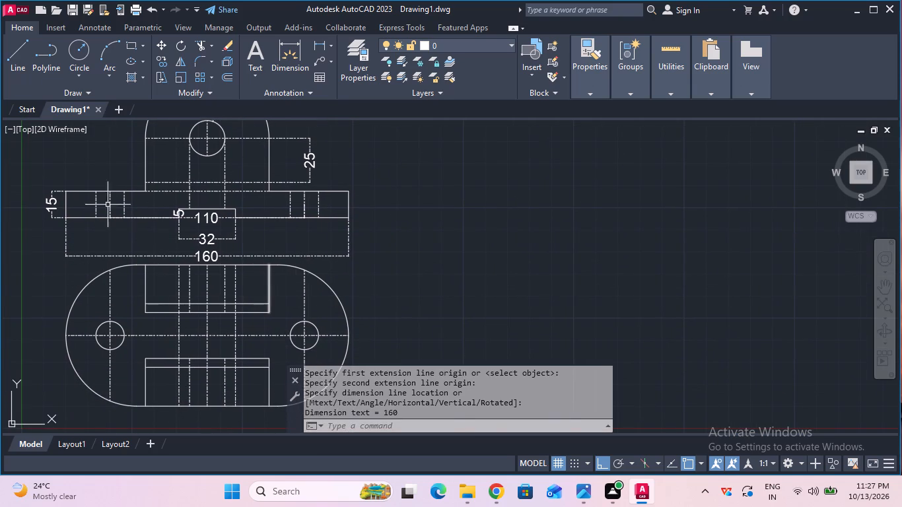
left_click(332, 45)
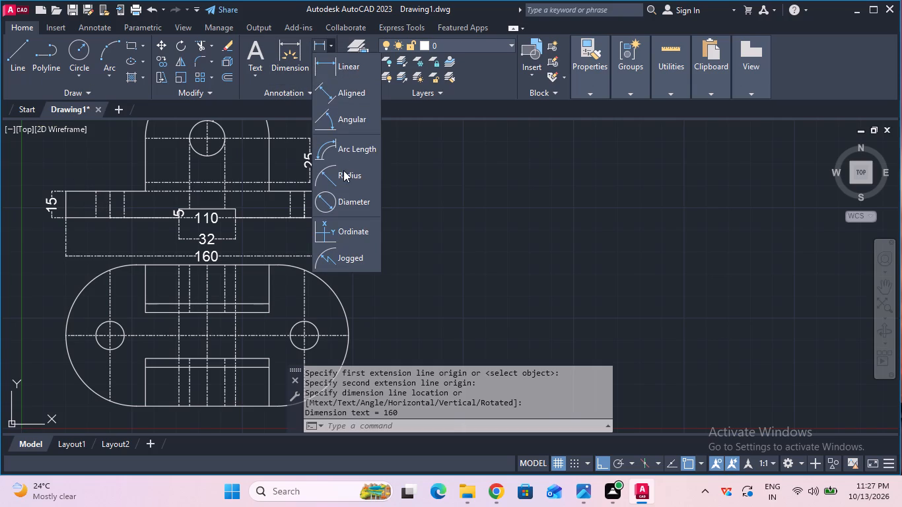
left_click(343, 170)
left_click(76, 295)
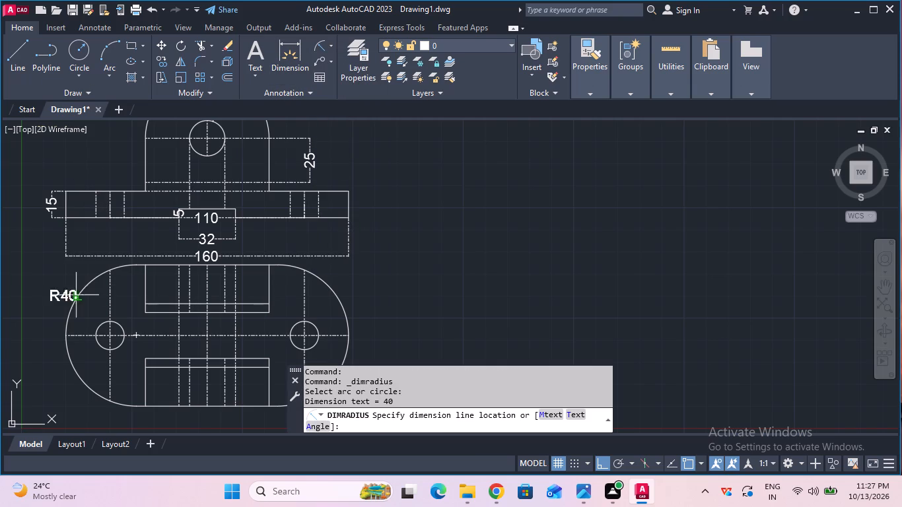
left_click(46, 292)
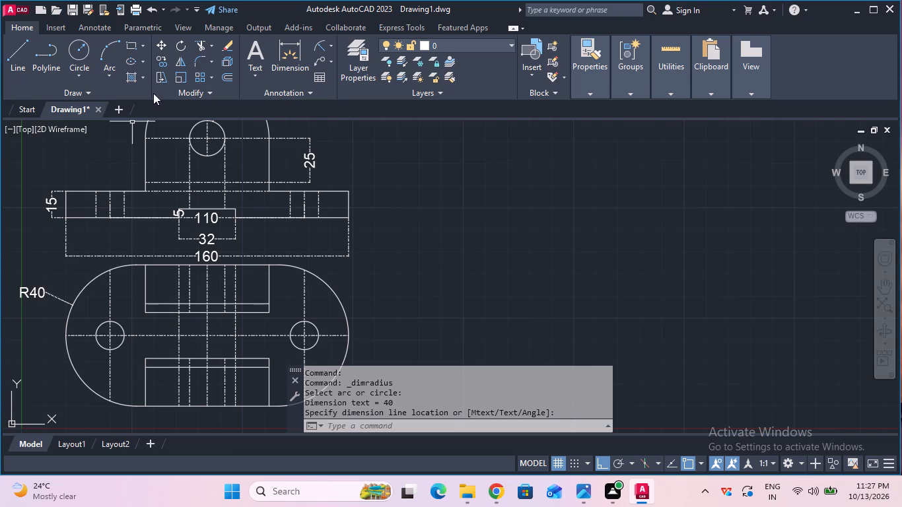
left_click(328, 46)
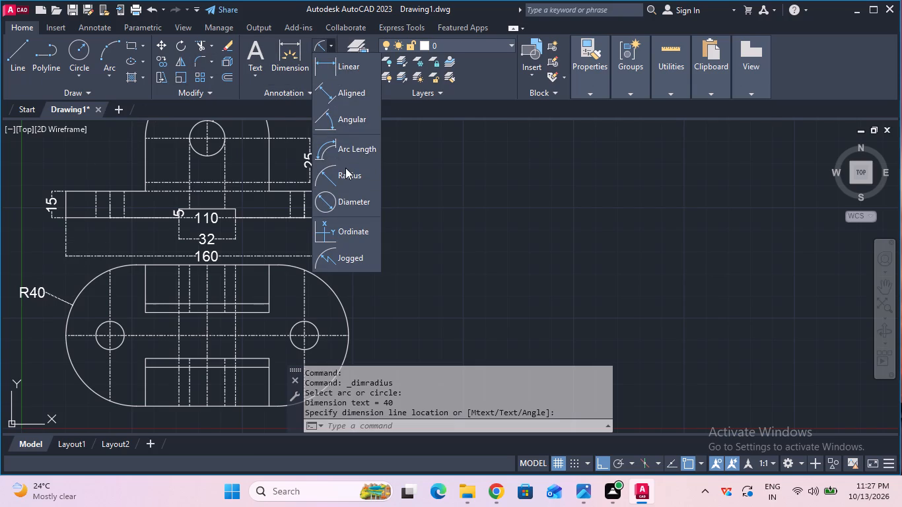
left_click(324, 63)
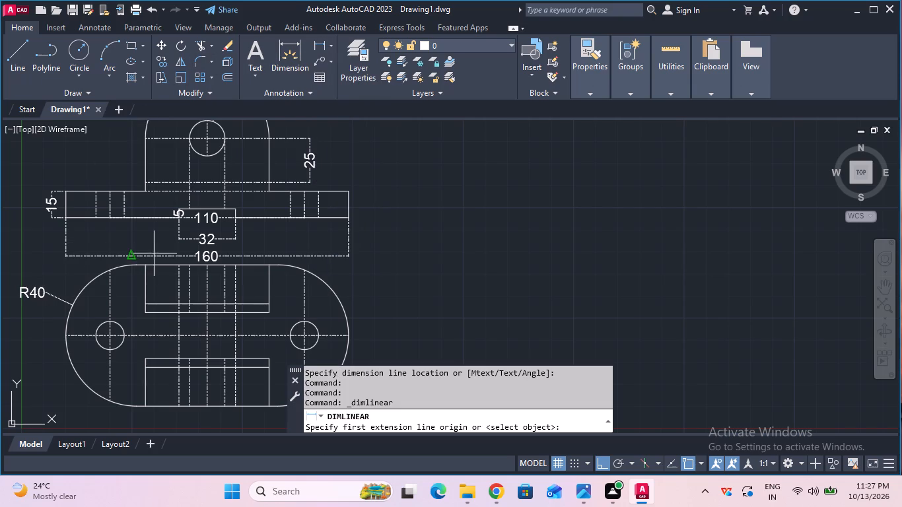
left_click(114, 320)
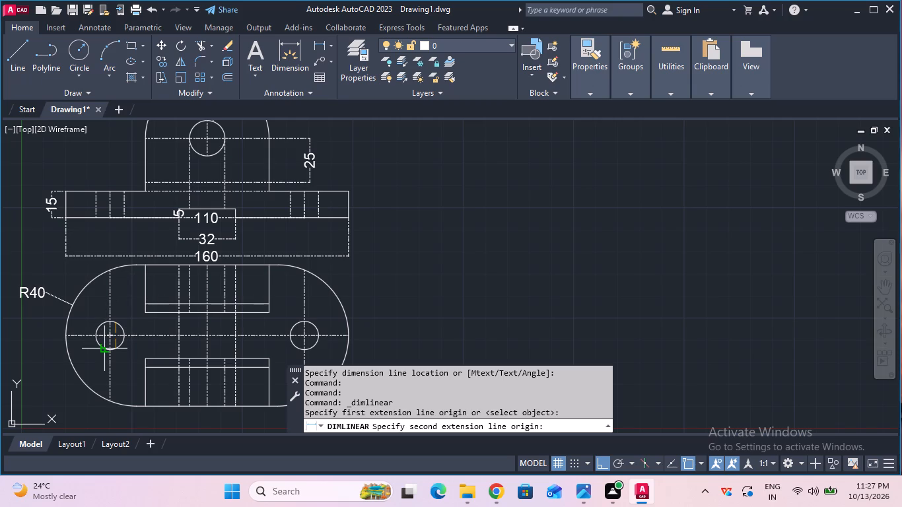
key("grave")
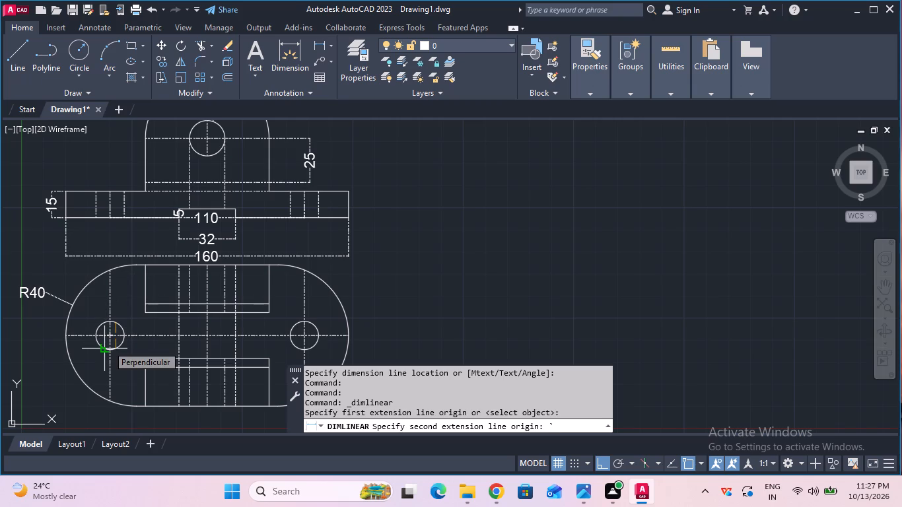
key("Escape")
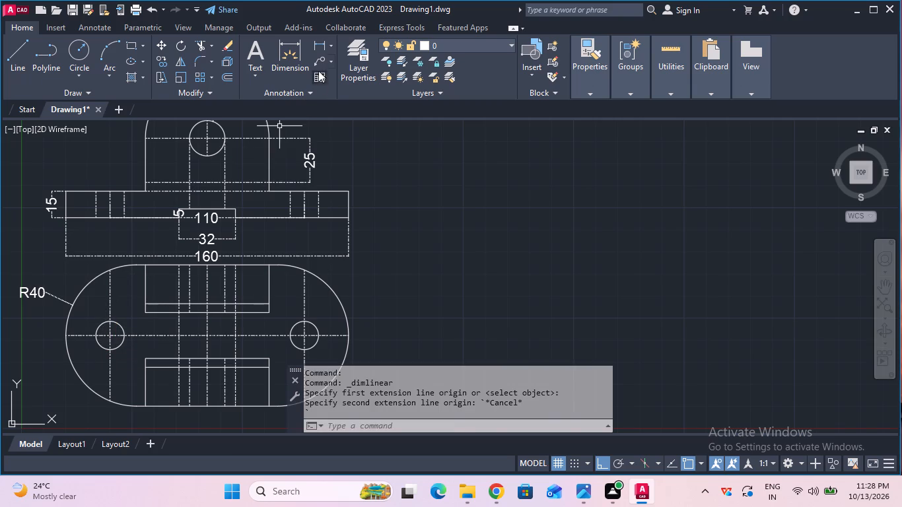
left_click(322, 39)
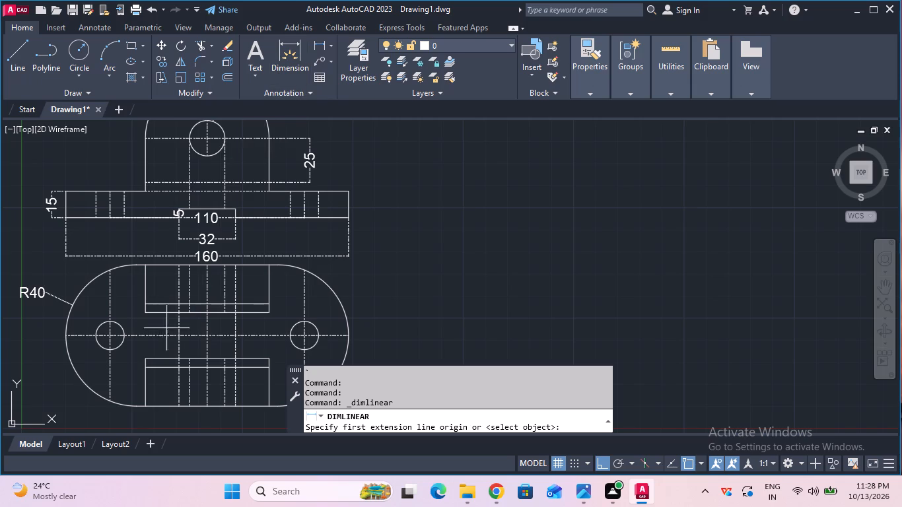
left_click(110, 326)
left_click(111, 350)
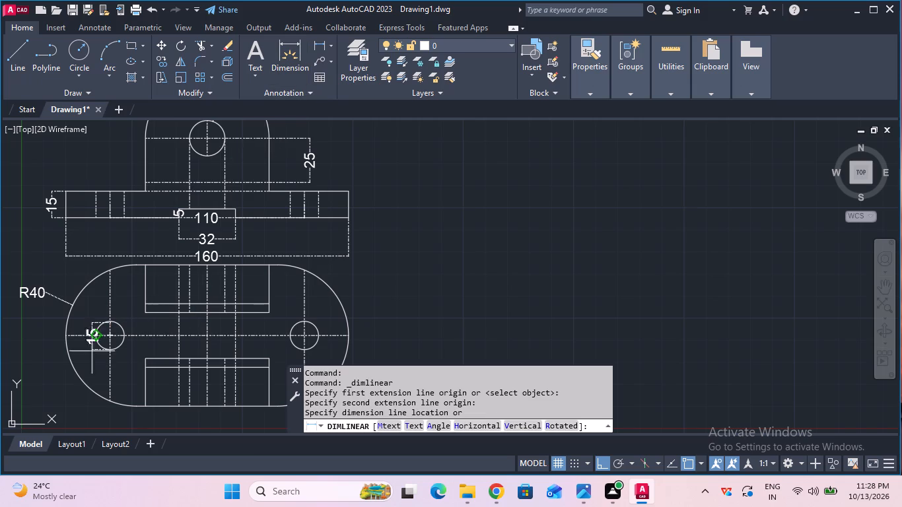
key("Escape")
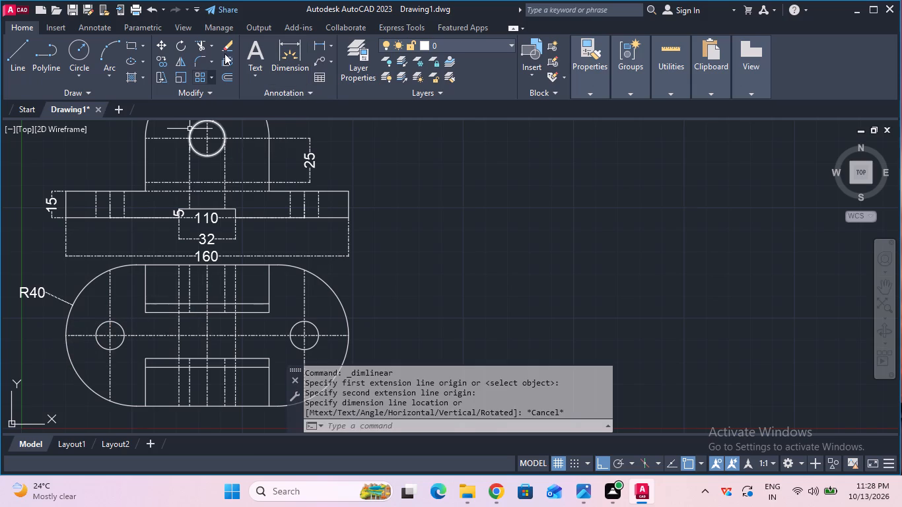
Add a vertical linear dimension across the plan view's left hole, from its top to its bottom, placed outside the left end.
left_click(317, 38)
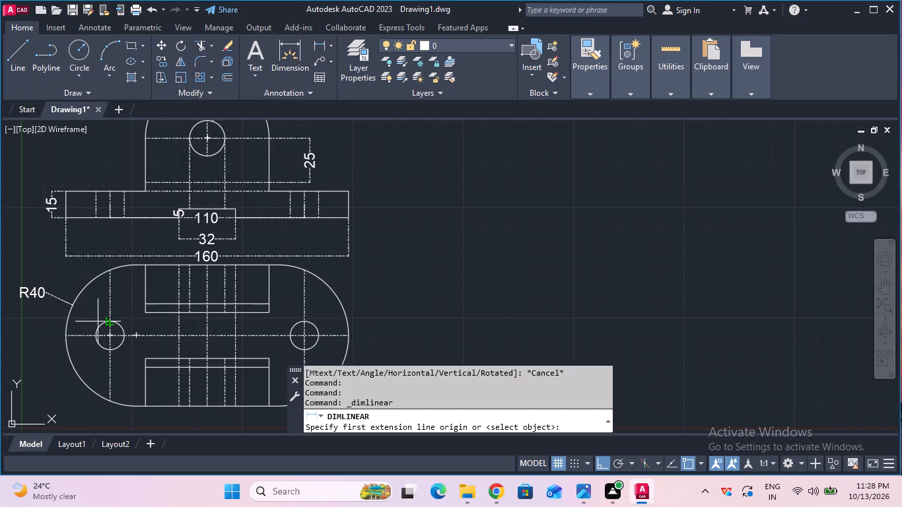
left_click(106, 320)
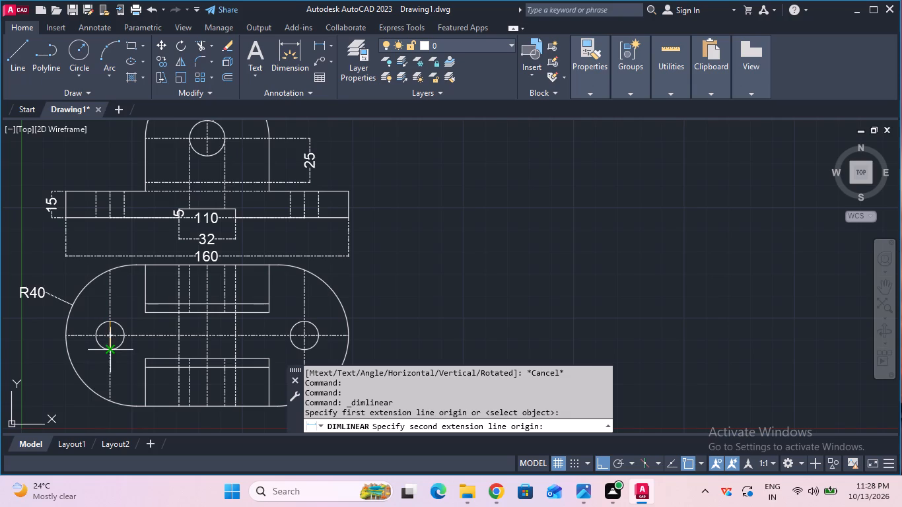
left_click(109, 353)
left_click(50, 357)
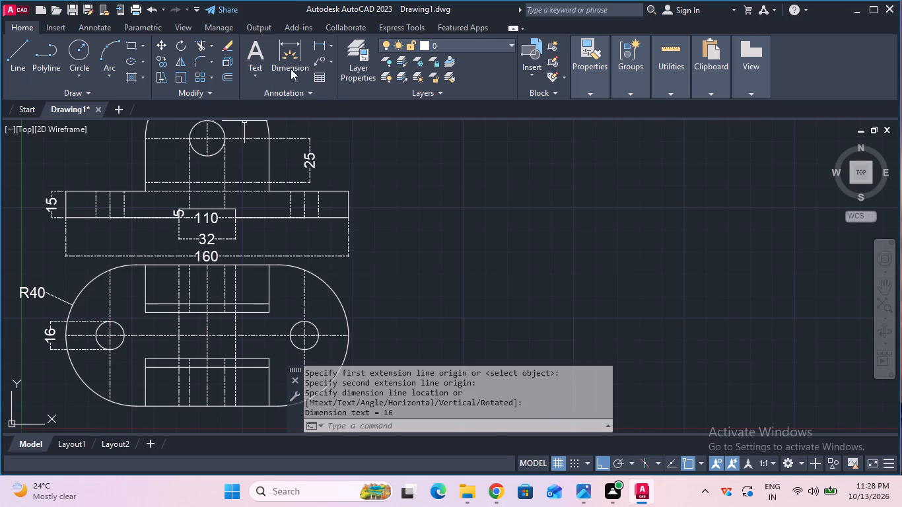
Add a horizontal linear dimension for the width of the plan view's lower lug, placed below the outline.
left_click(317, 49)
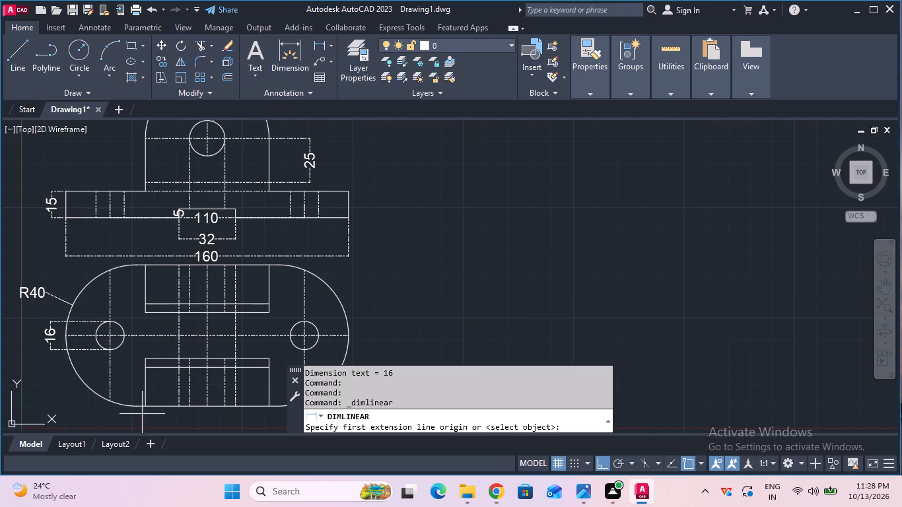
left_click(147, 405)
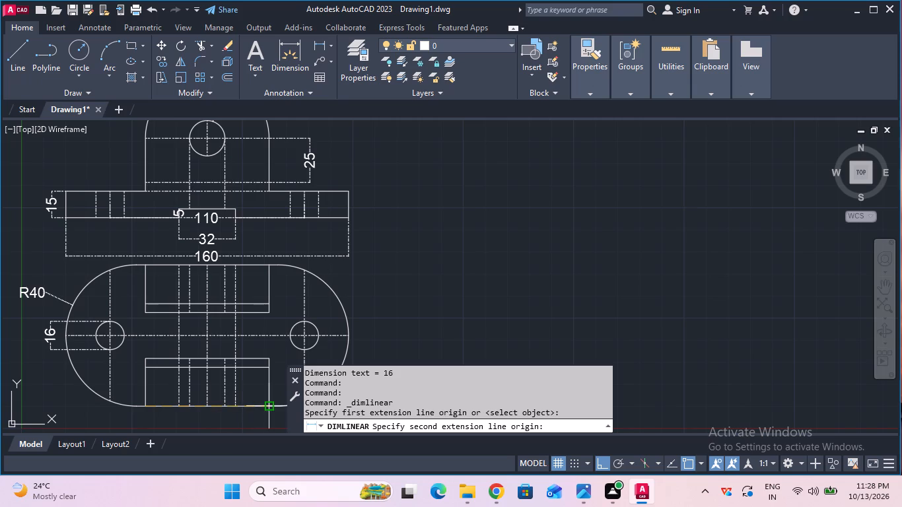
left_click(265, 407)
left_click(265, 426)
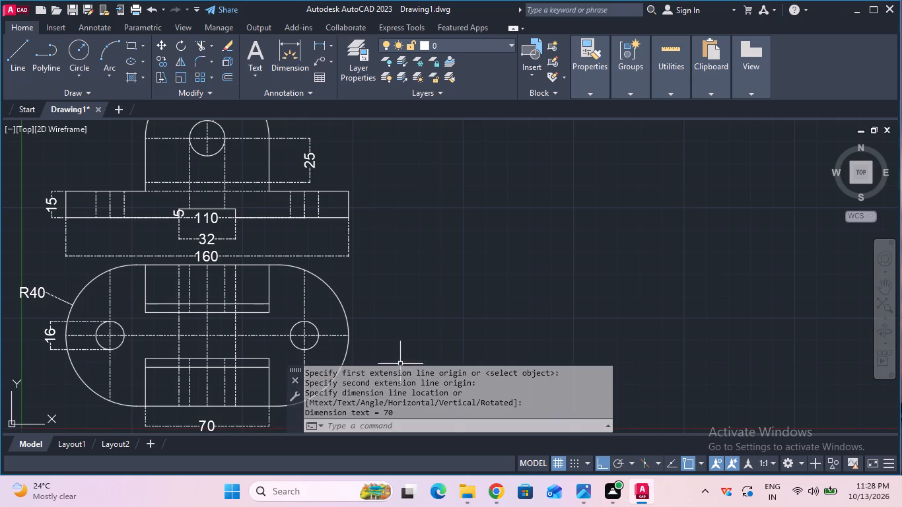
Add a vertical linear dimension for the gap between the two lugs' facing edges in the plan view, placed beyond the right end.
middle_click_drag(477, 298, 452, 210)
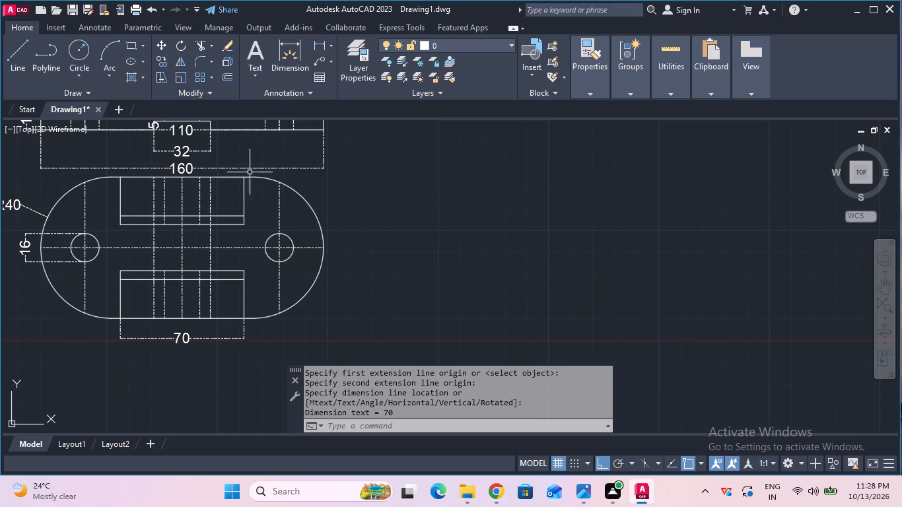
left_click(320, 44)
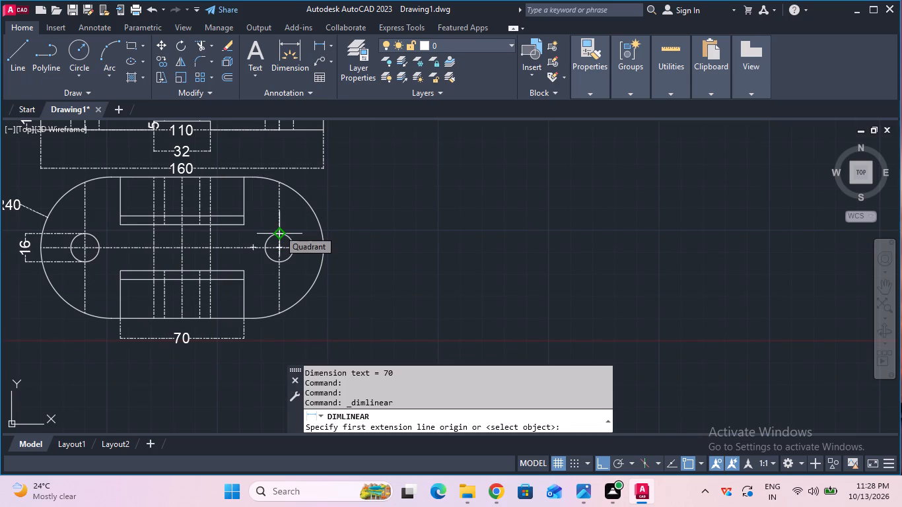
left_click(245, 224)
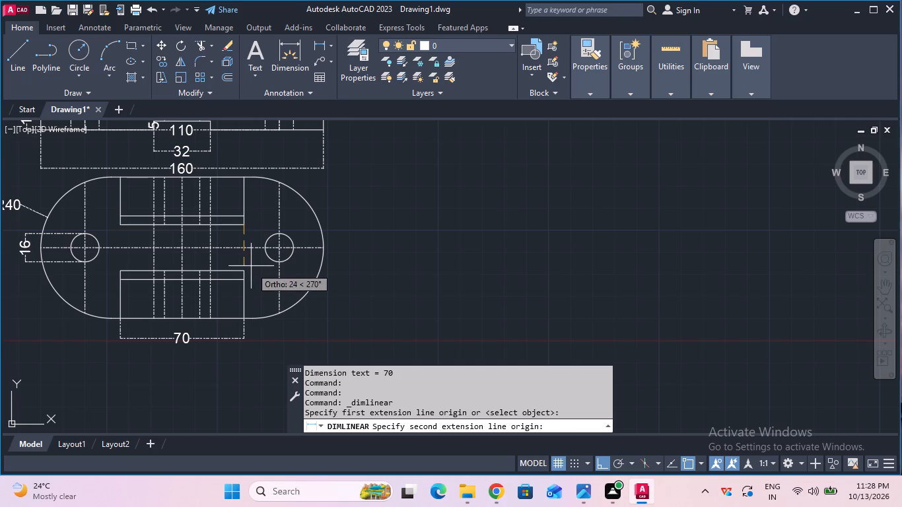
left_click(248, 271)
left_click(366, 275)
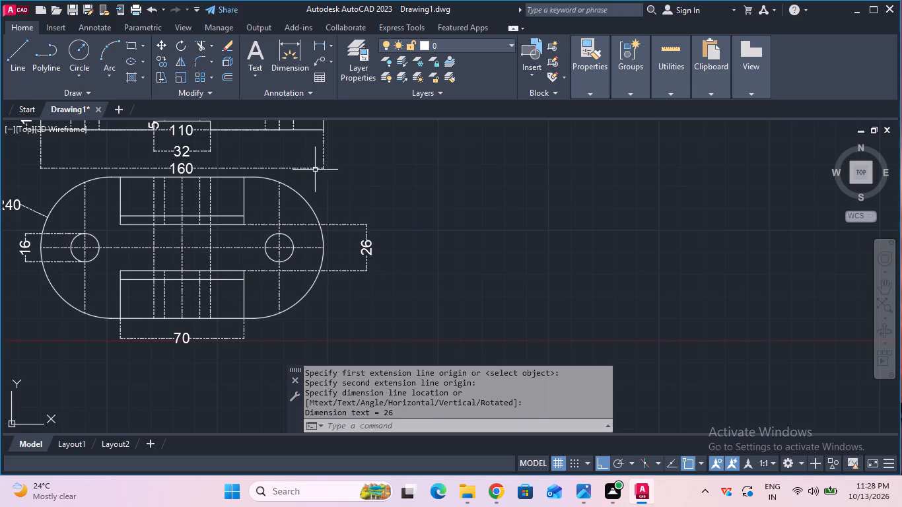
Add a vertical linear dimension between the two lugs' inner offset lines in the plan view, placed outside the gap dimension.
left_click(314, 47)
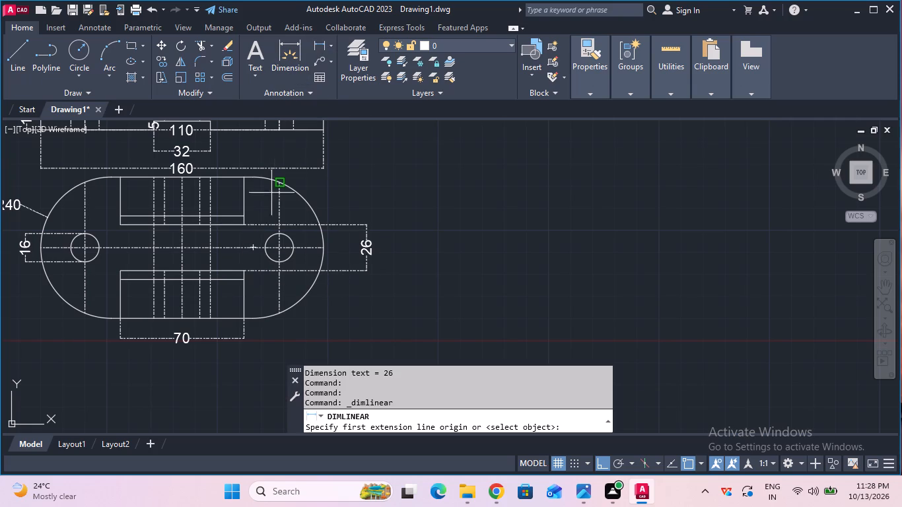
left_click(246, 216)
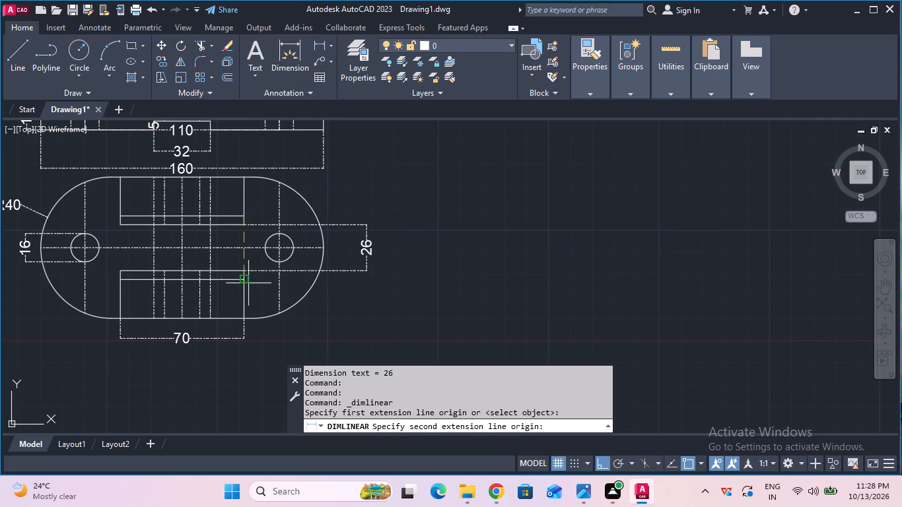
left_click(242, 281)
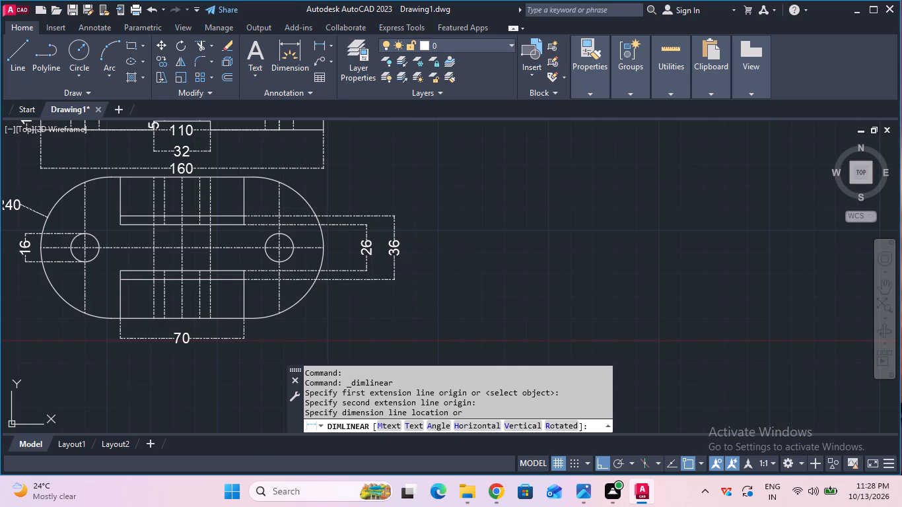
left_click(394, 289)
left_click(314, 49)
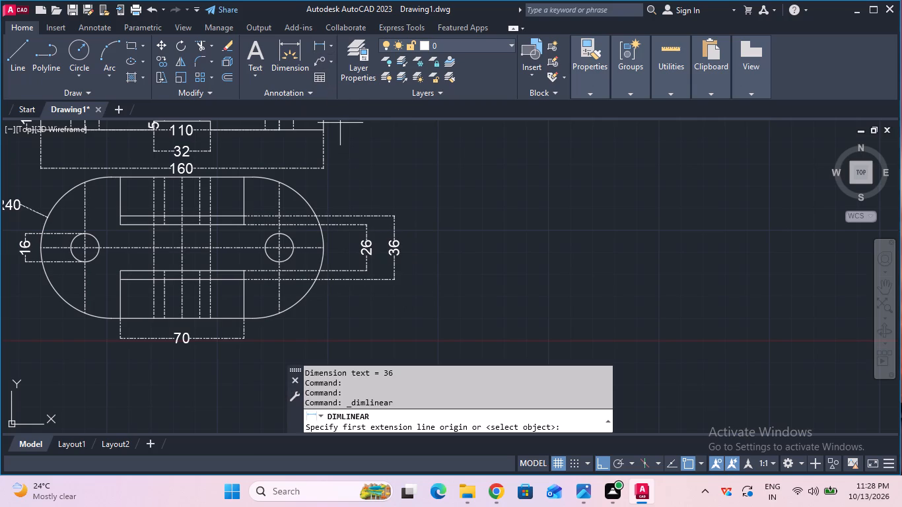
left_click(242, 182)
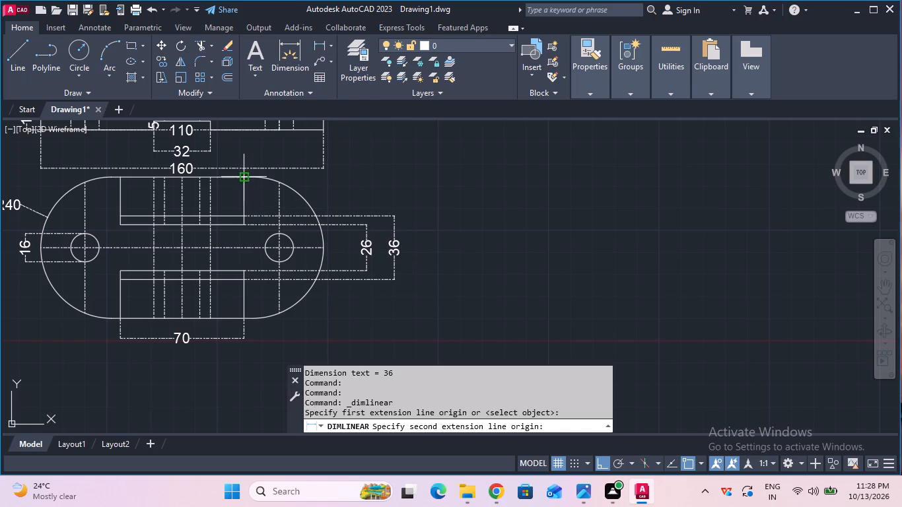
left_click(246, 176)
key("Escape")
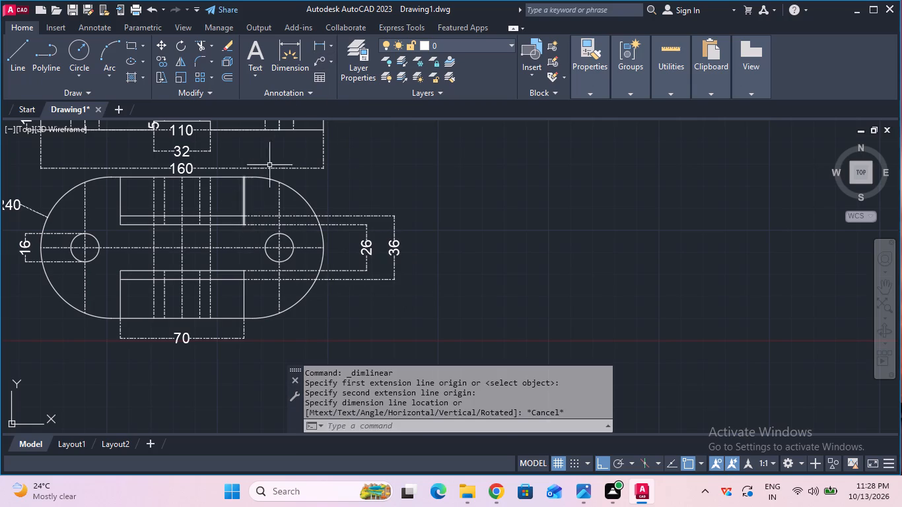
Add a vertical linear dimension for the plan view's overall height, placed outside the other two vertical dimensions beyond the right end.
left_click(317, 49)
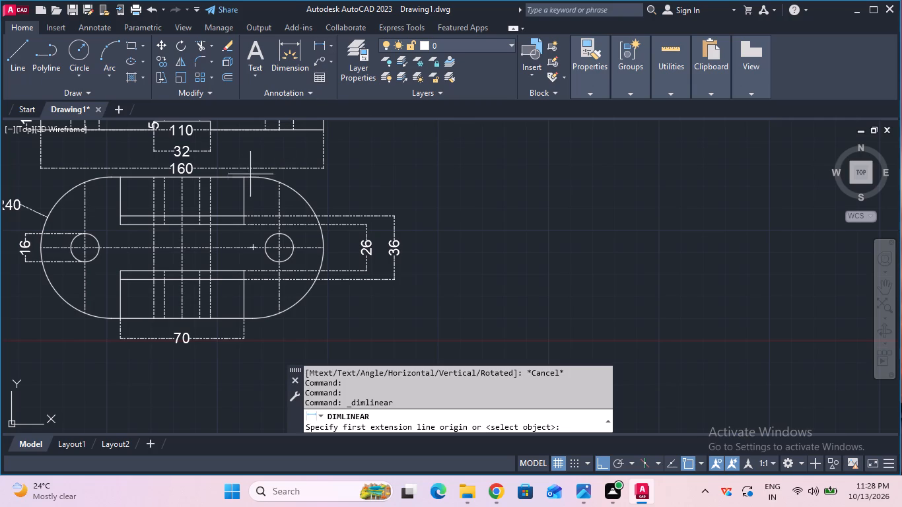
left_click(243, 179)
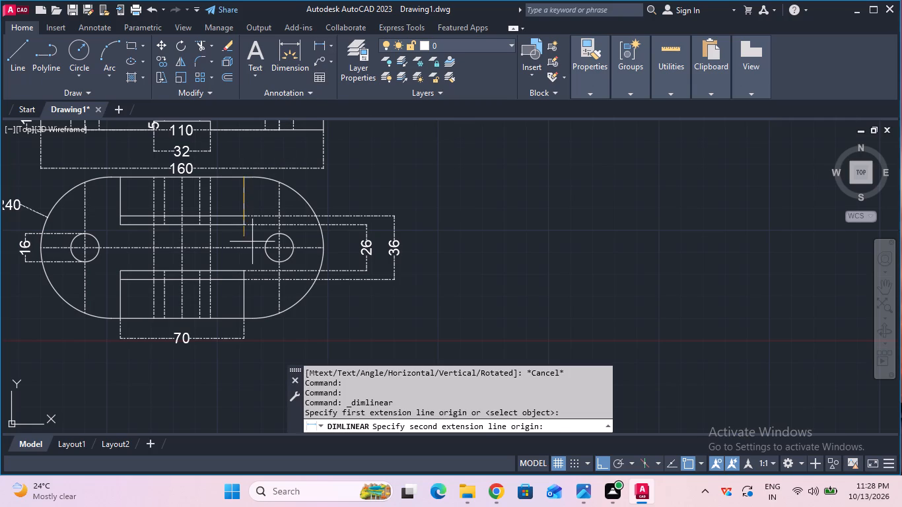
left_click(244, 319)
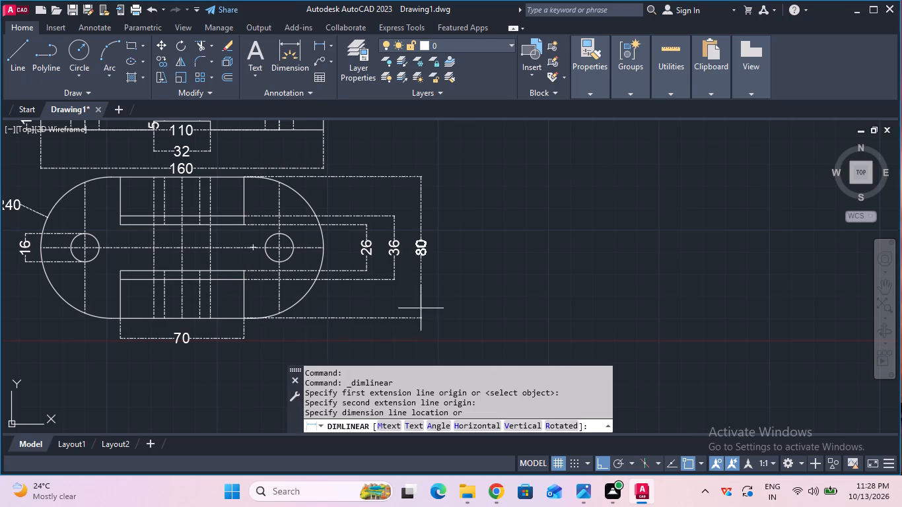
left_click(431, 308)
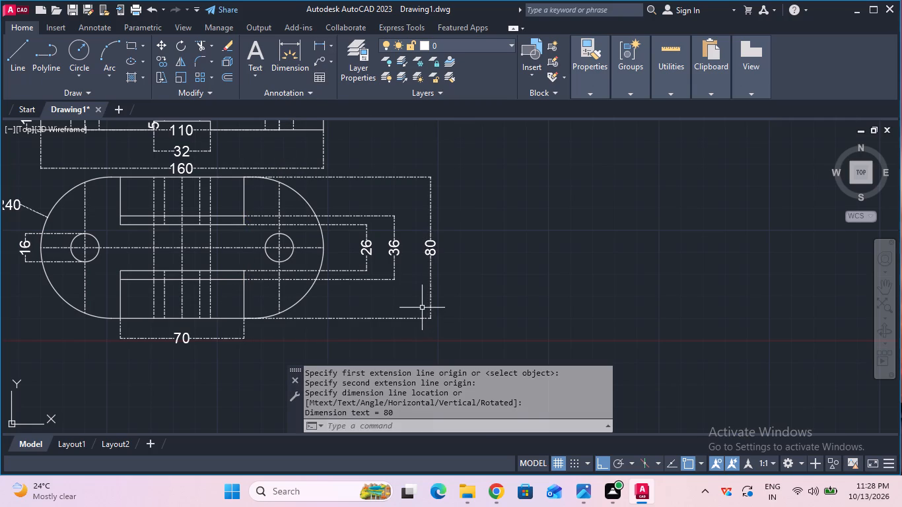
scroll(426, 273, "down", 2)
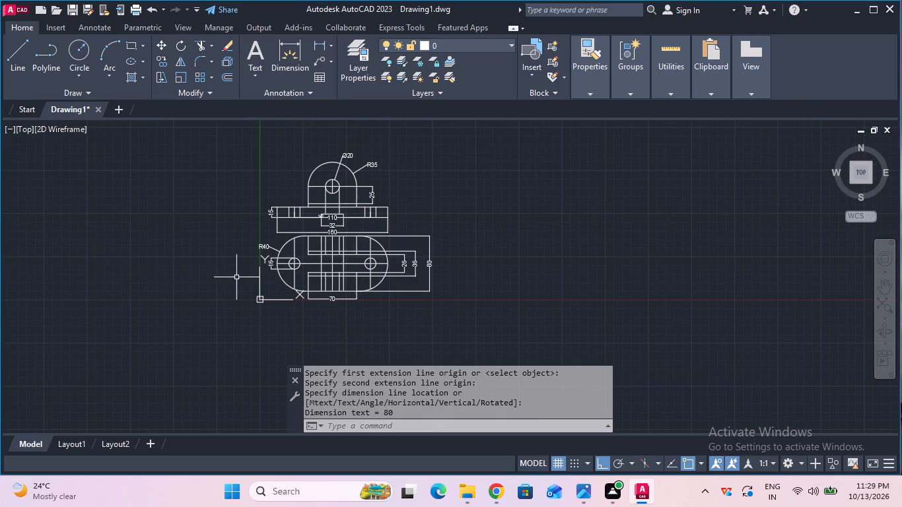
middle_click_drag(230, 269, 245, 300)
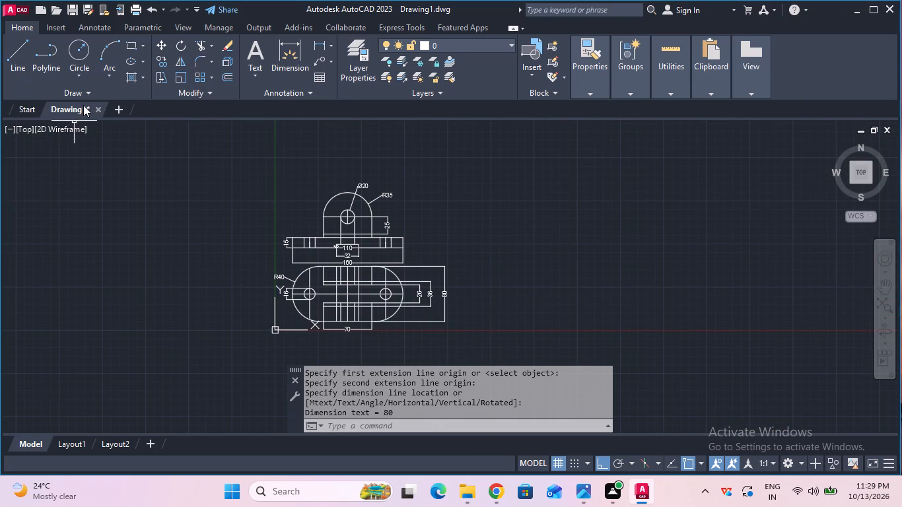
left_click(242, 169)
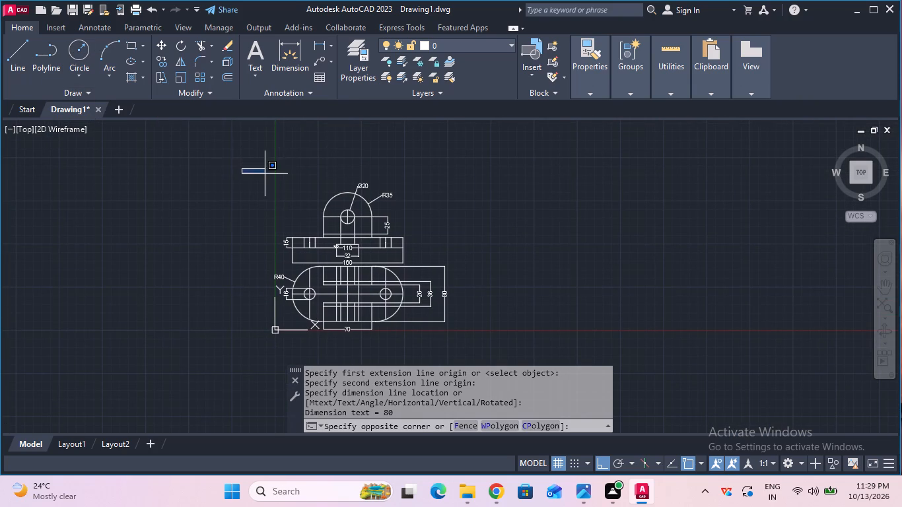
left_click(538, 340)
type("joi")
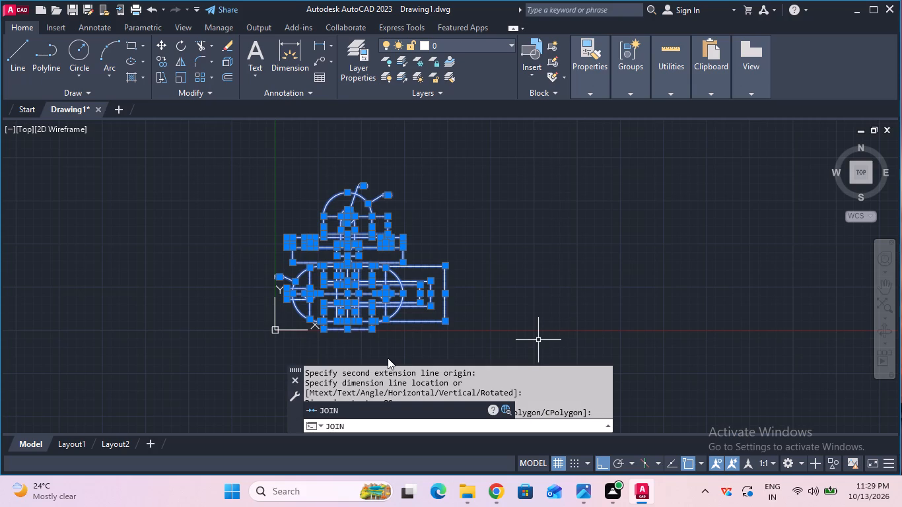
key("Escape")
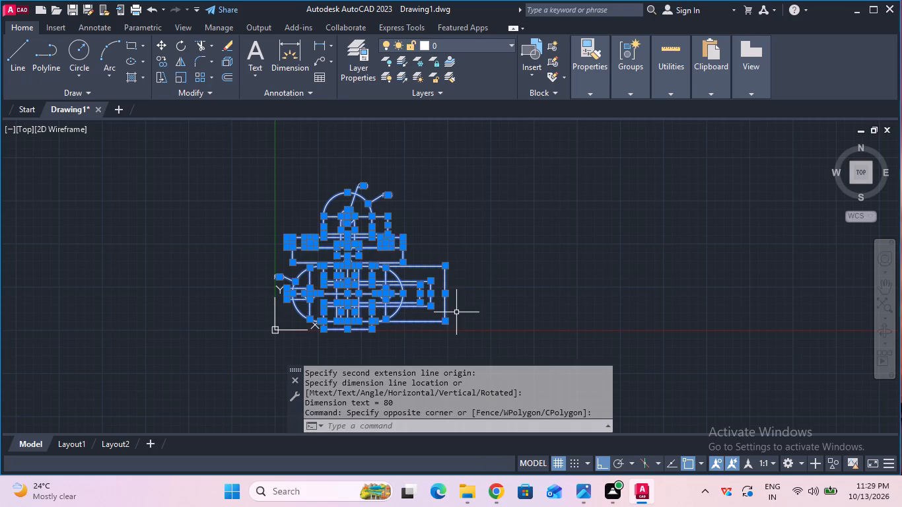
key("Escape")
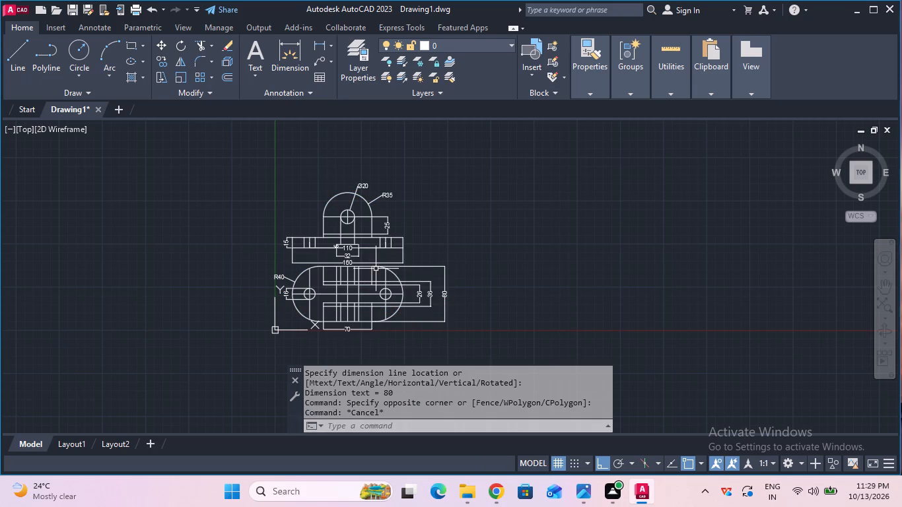
Select both views with all their dimensions and run Join on the whole selection.
left_click(238, 168)
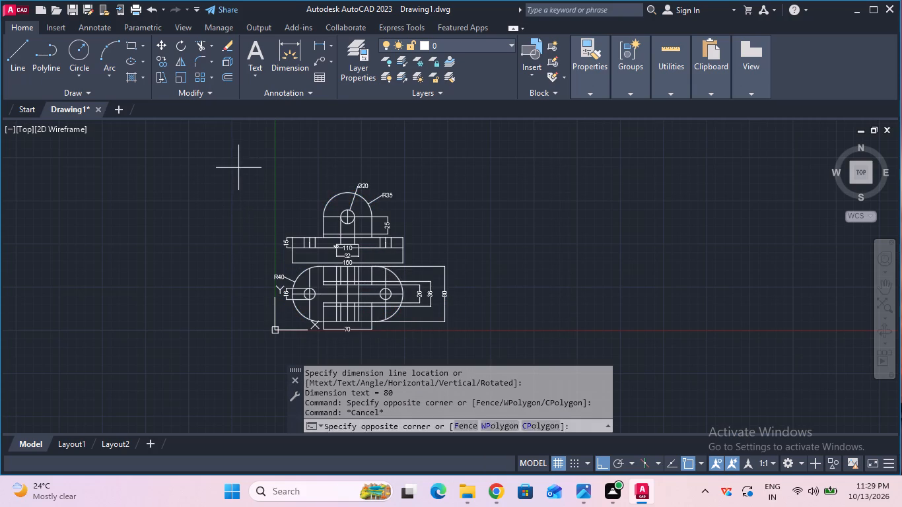
left_click(504, 355)
type("joi")
left_click(395, 407)
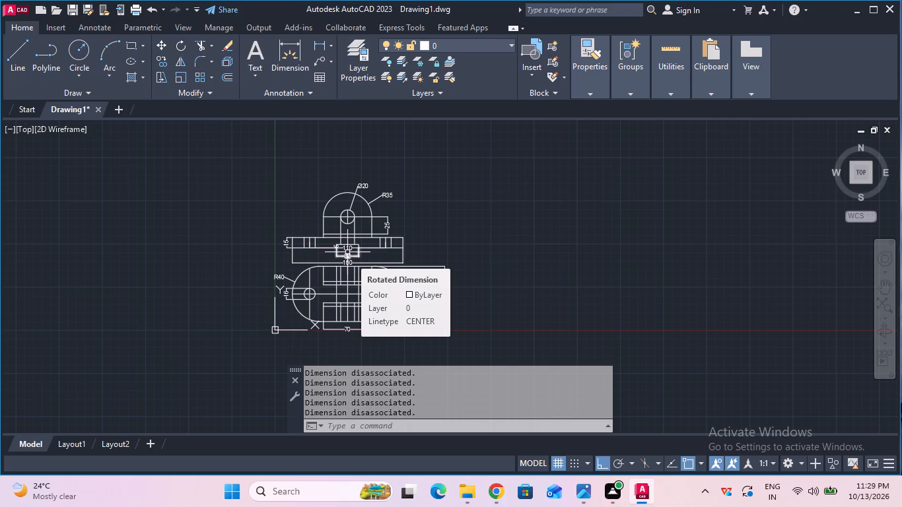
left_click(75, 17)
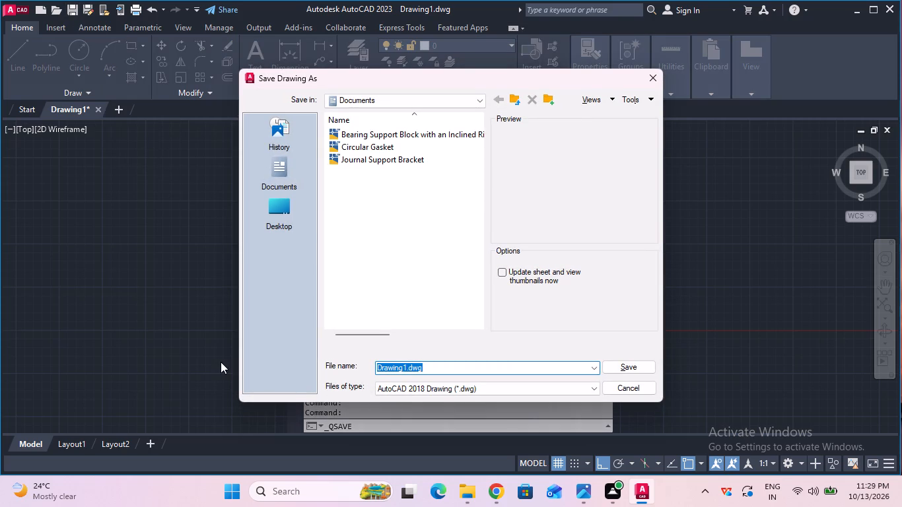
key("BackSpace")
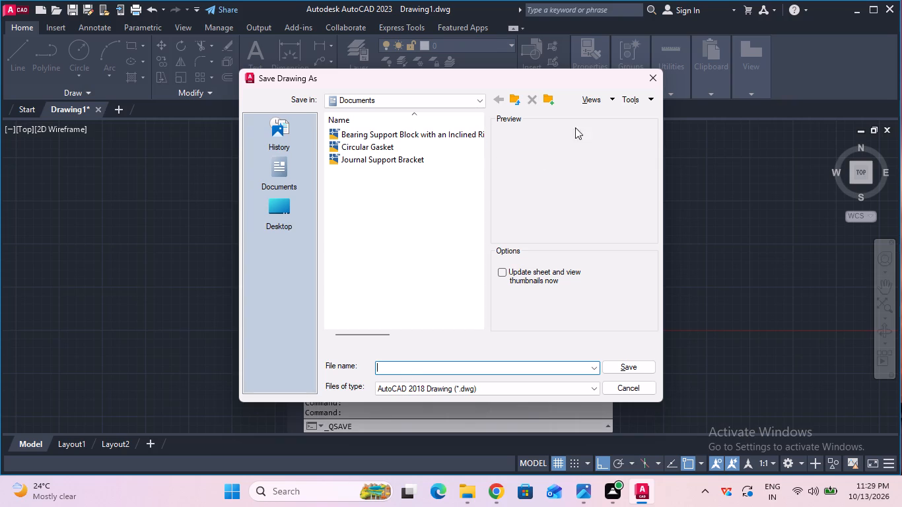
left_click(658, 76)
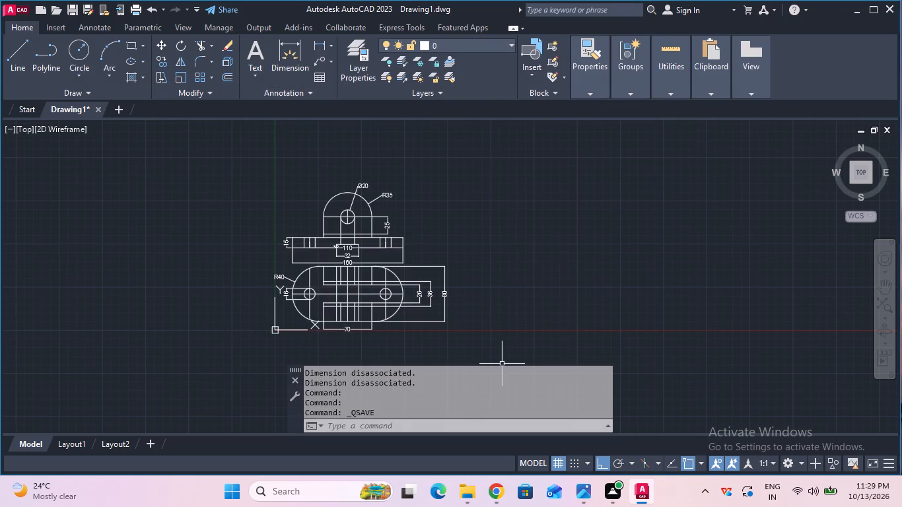
Review the command history and turn off log file recording with LOGFILEOFF.
key("F2")
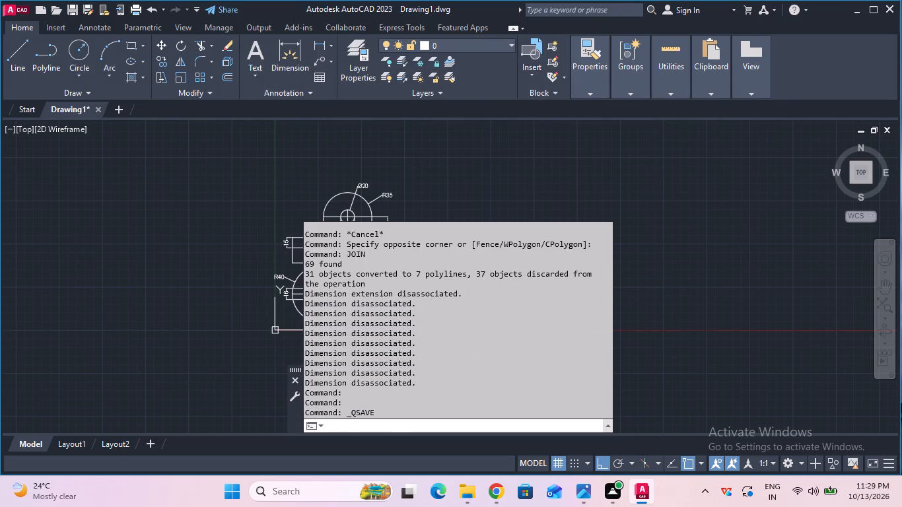
left_click(405, 423)
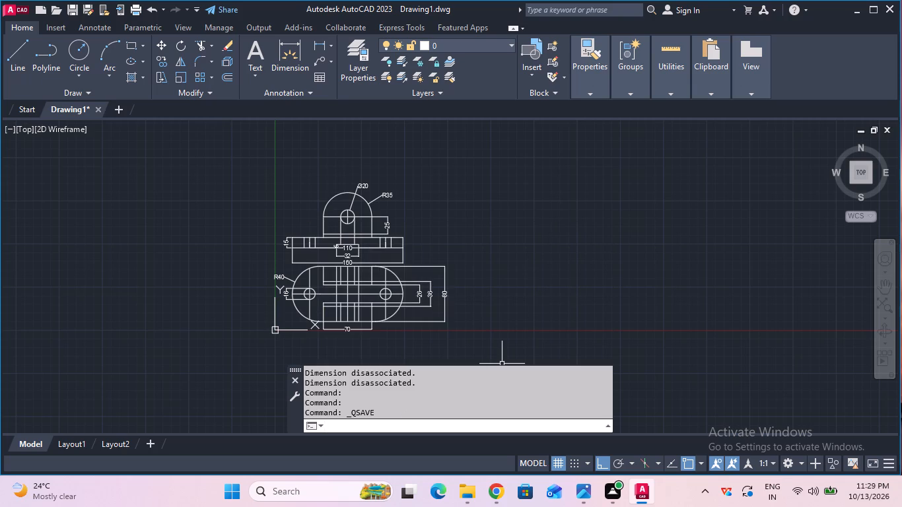
type("lo")
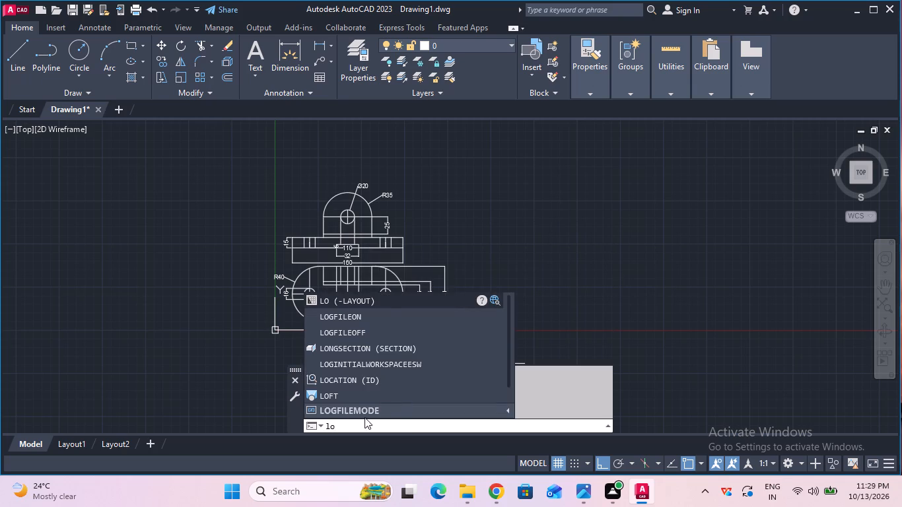
left_click(348, 339)
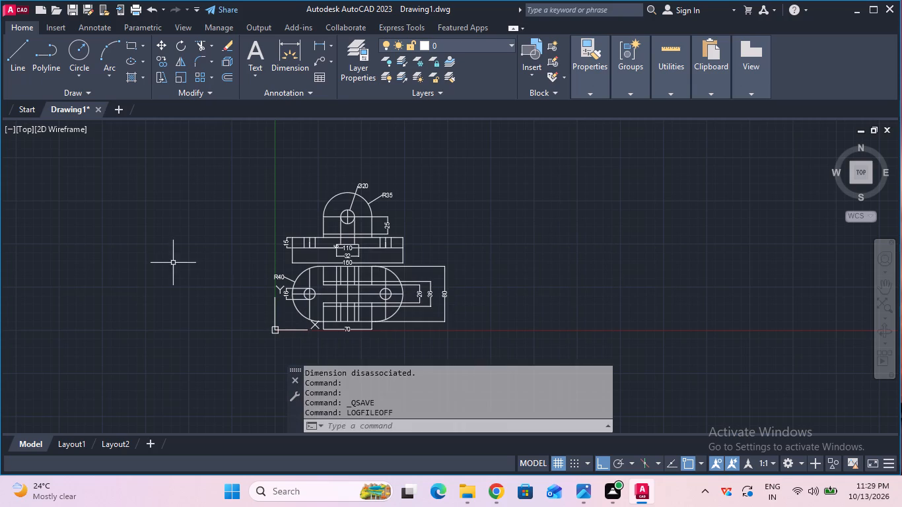
Save the drawing in the Documents folder under the name Lug Support.
left_click(69, 5)
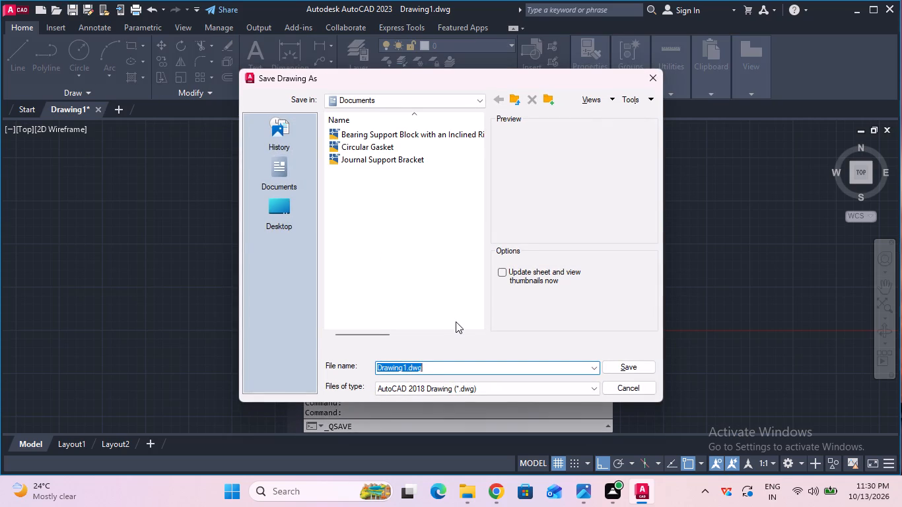
key("BackSpace")
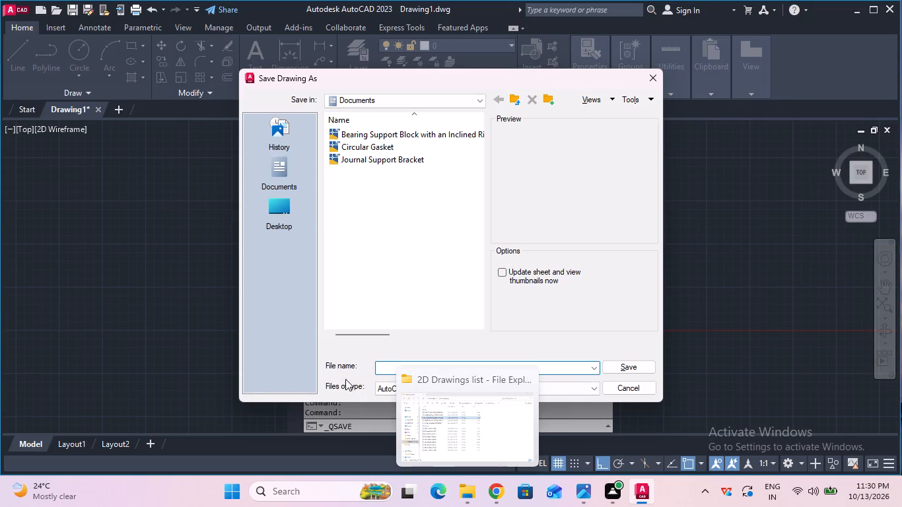
left_click(382, 368)
key("l")
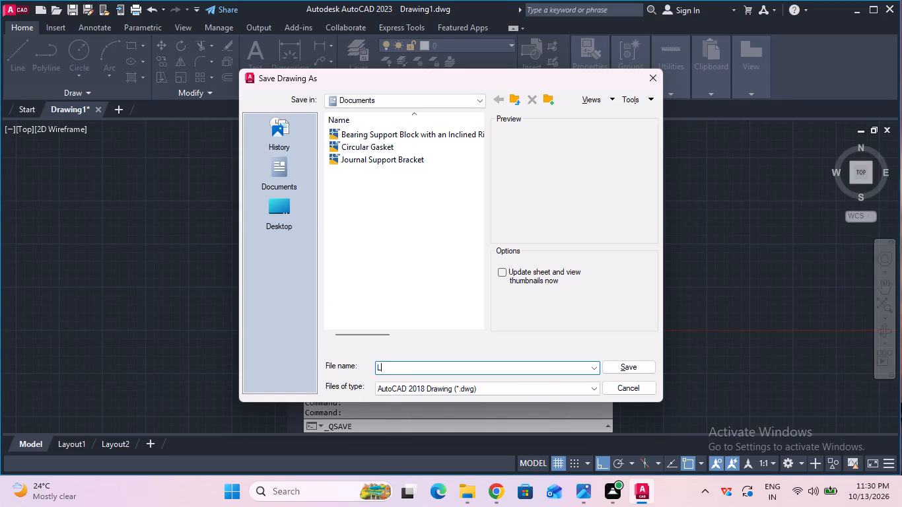
type("ug")
key("space")
key("s")
type("upport")
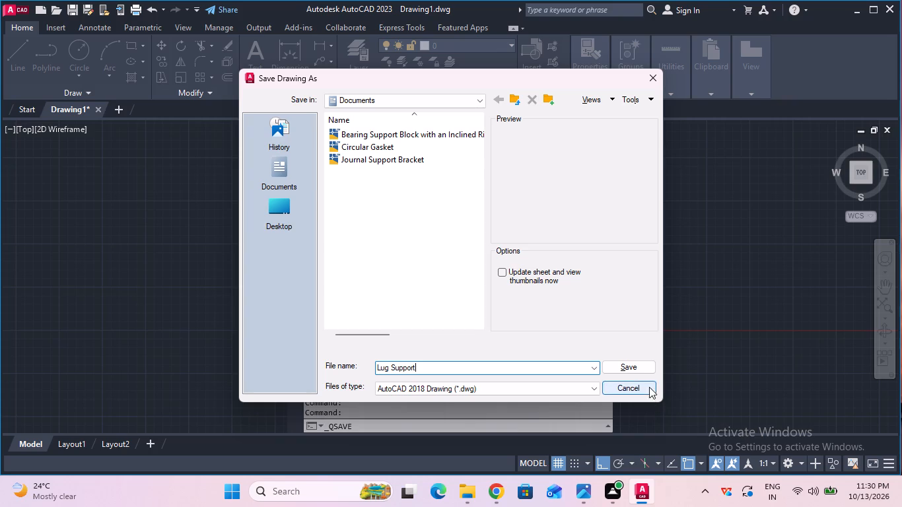
left_click(635, 367)
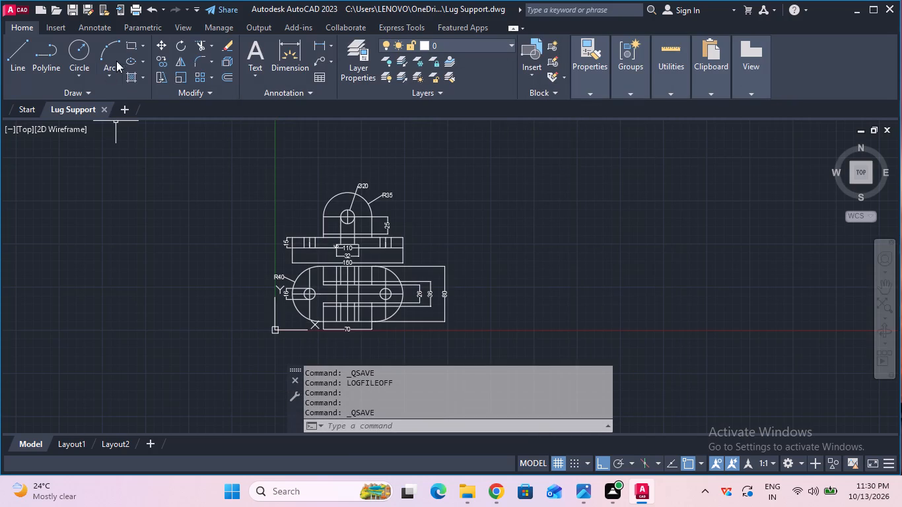
Set up the plot on ISO A4 (297 x 210 mm) paper, centred, with a window area enclosing both dimensioned views.
left_click(135, 11)
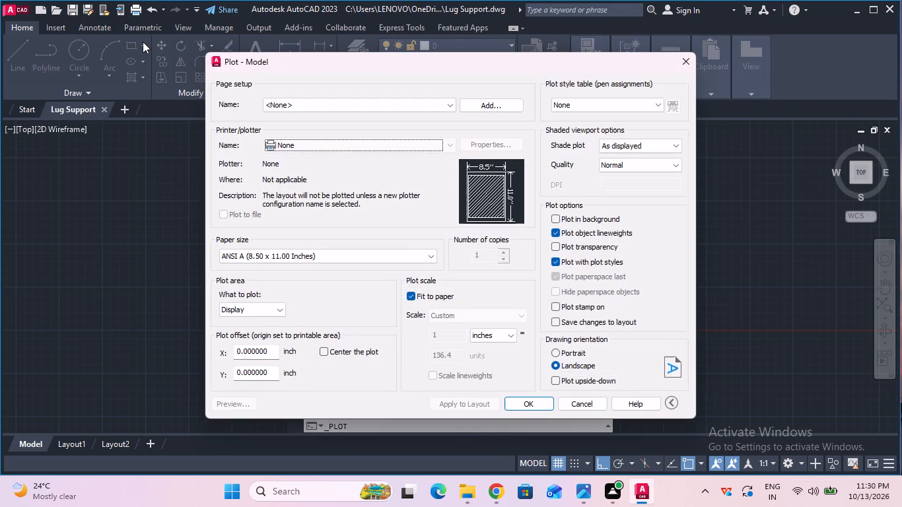
left_click(324, 254)
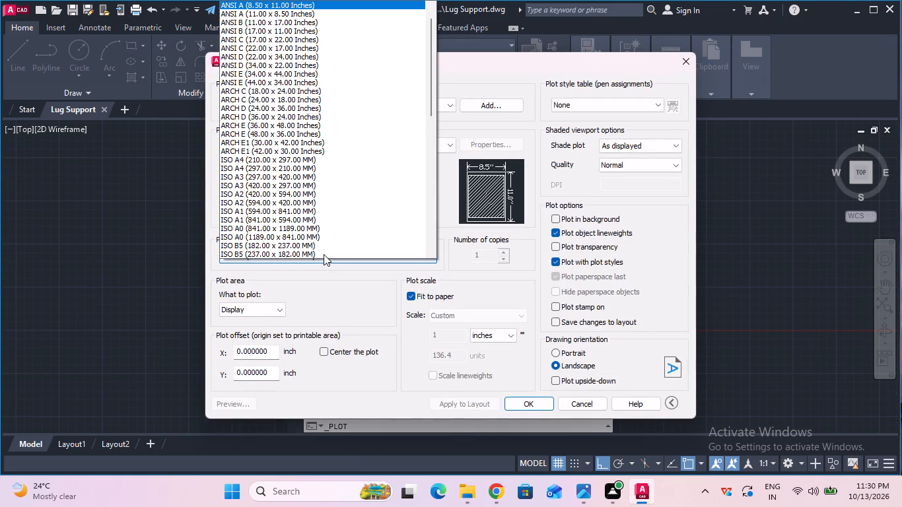
left_click(321, 171)
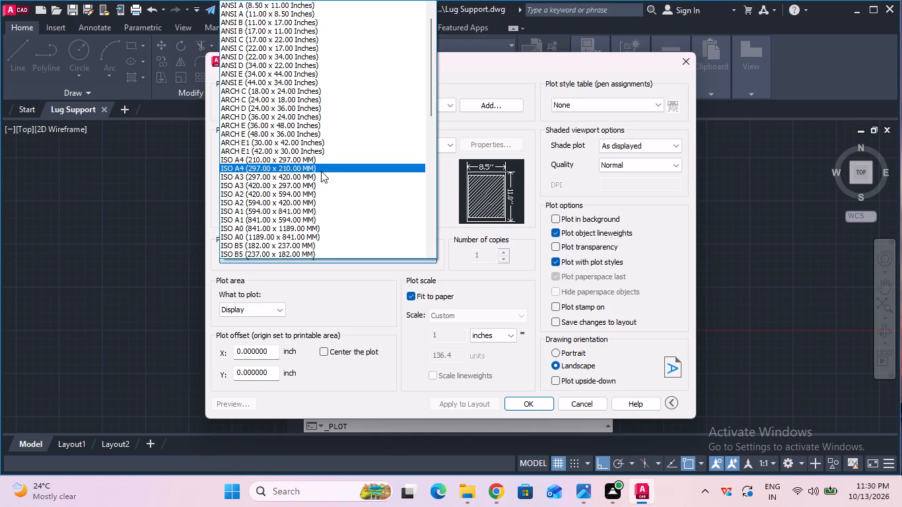
left_click(324, 351)
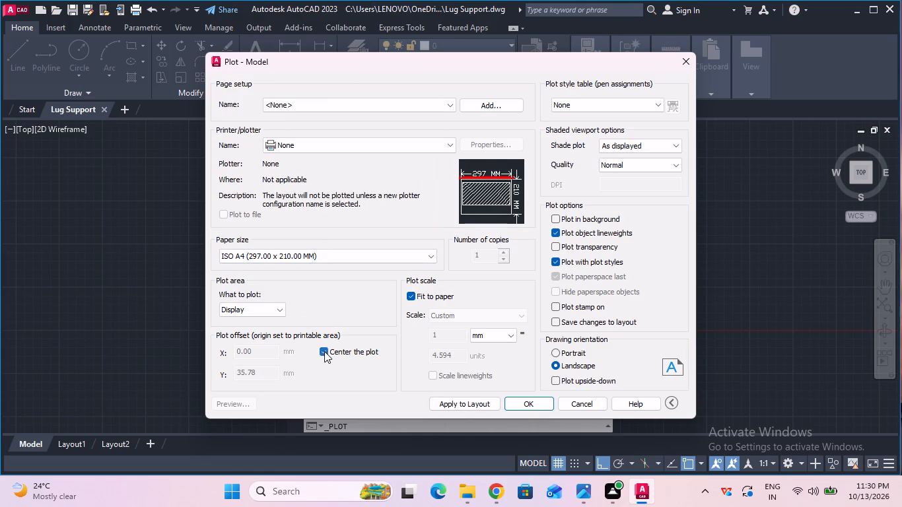
left_click(269, 315)
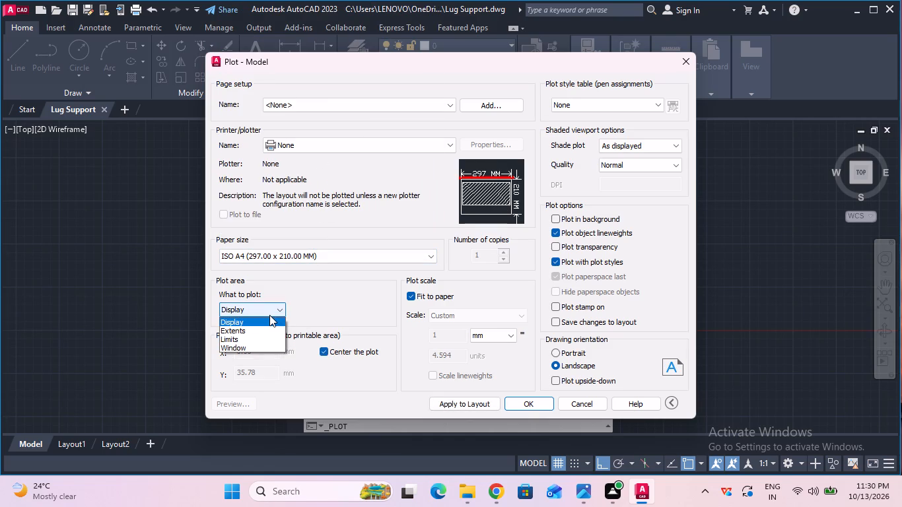
left_click(271, 344)
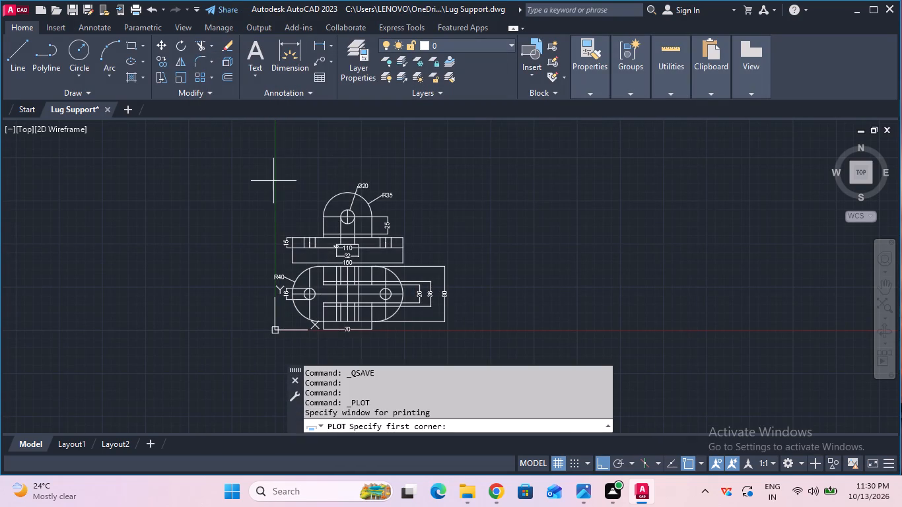
left_click(263, 168)
left_click(466, 348)
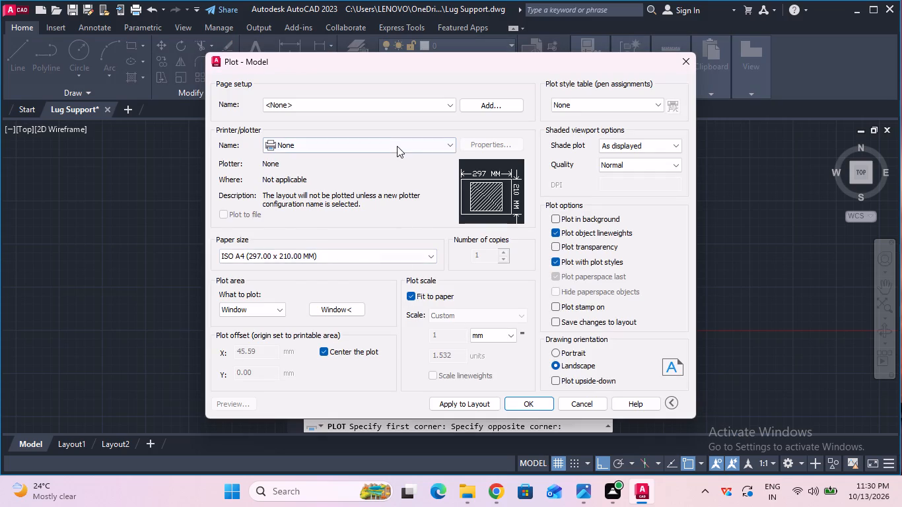
Plot with DWG To PDF.pc3 to Lug Support-Model.pdf in Documents, and close the PDF viewer.
left_click(397, 146)
left_click(390, 312)
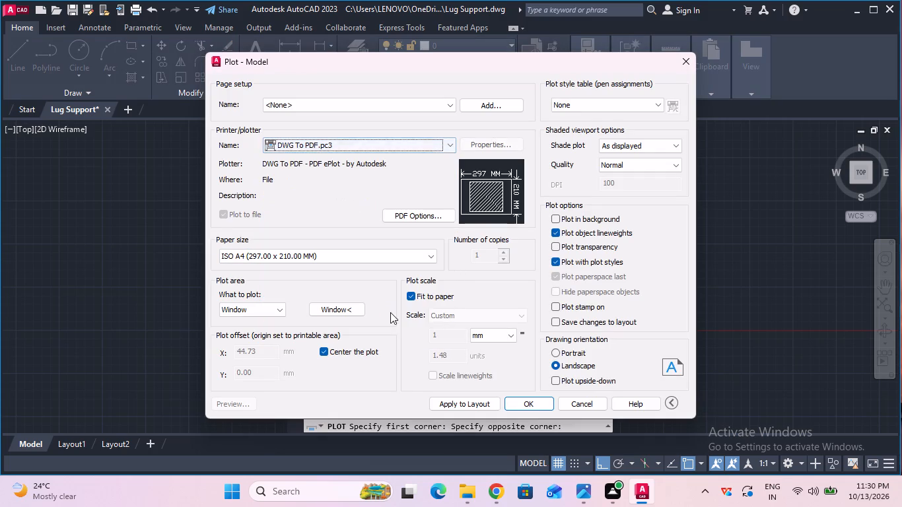
left_click(516, 399)
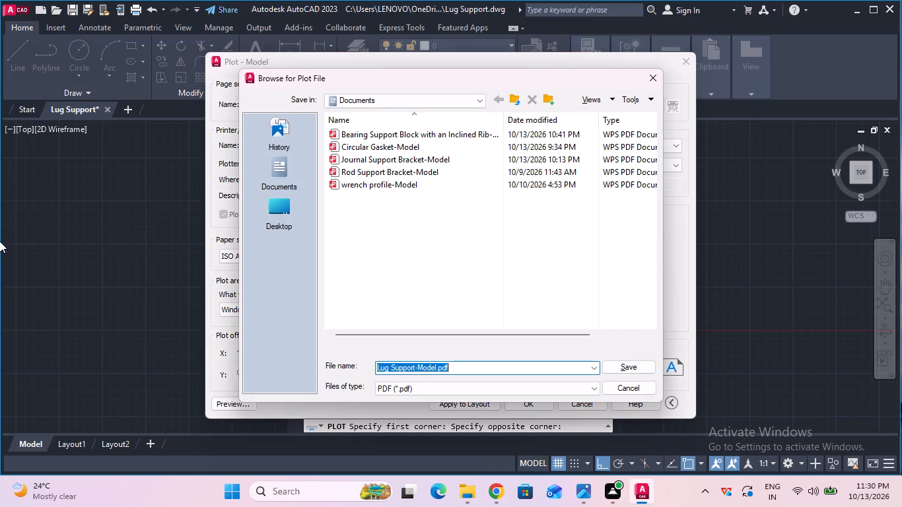
left_click(634, 365)
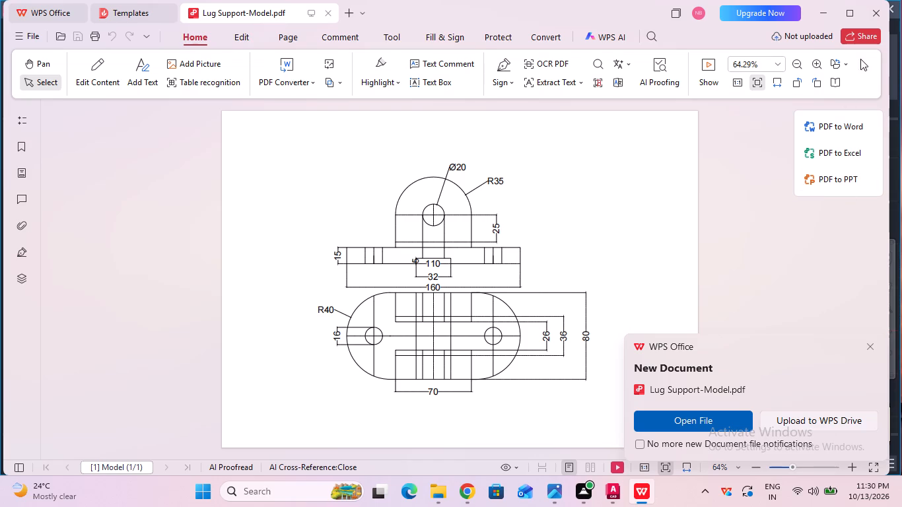
left_click(870, 13)
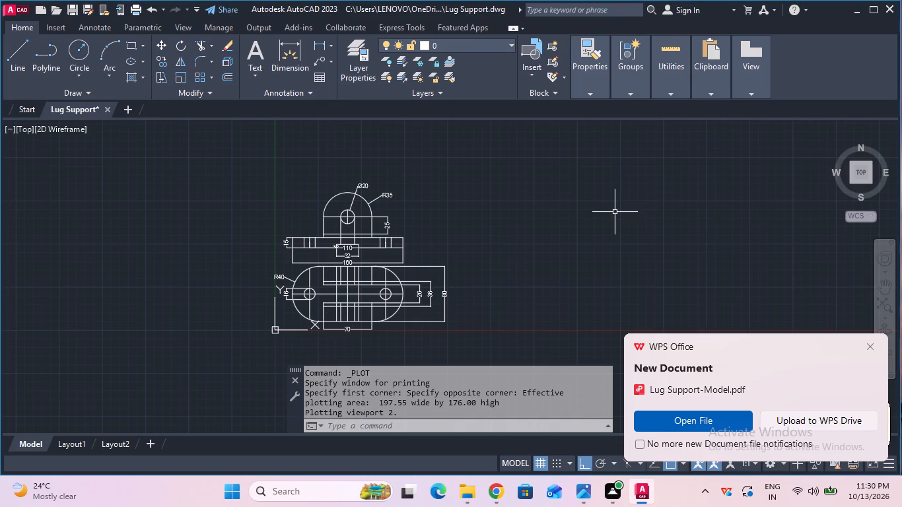
Quit AutoCAD, saving the changes to the Lug Support drawing.
left_click(890, 12)
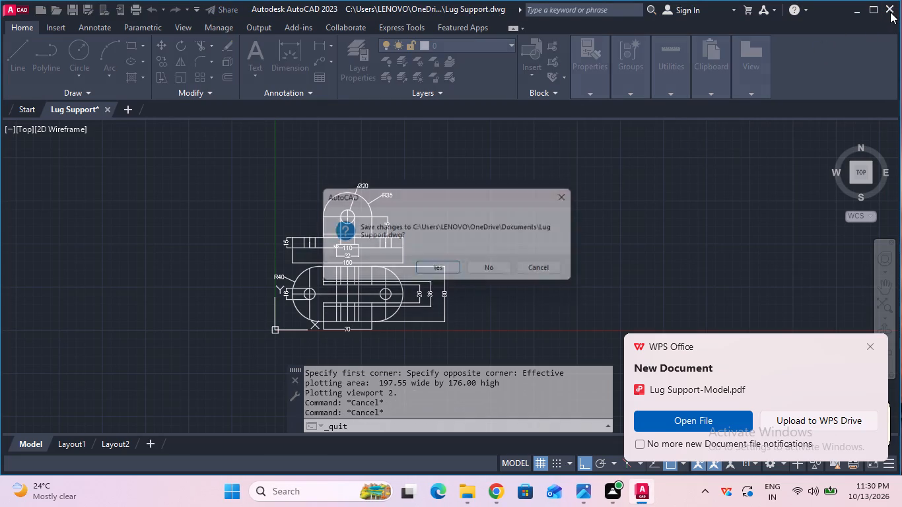
left_click(435, 273)
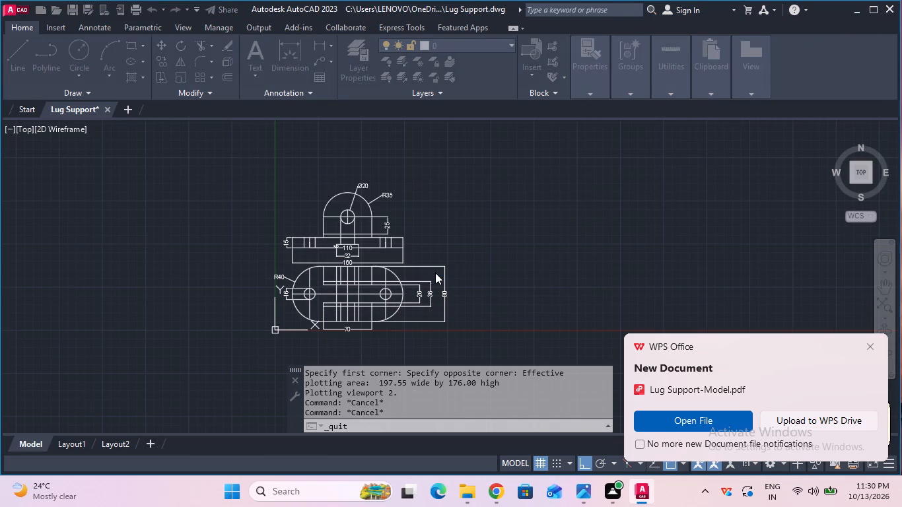